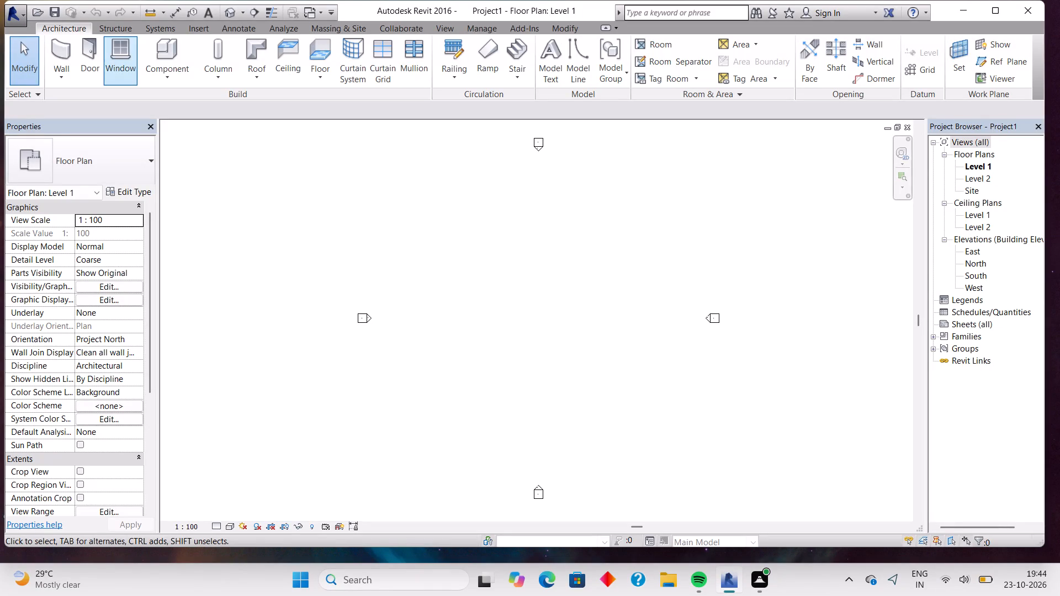
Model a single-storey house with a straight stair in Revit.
Set the project's length units to feet and fractional inches.
click(57, 47)
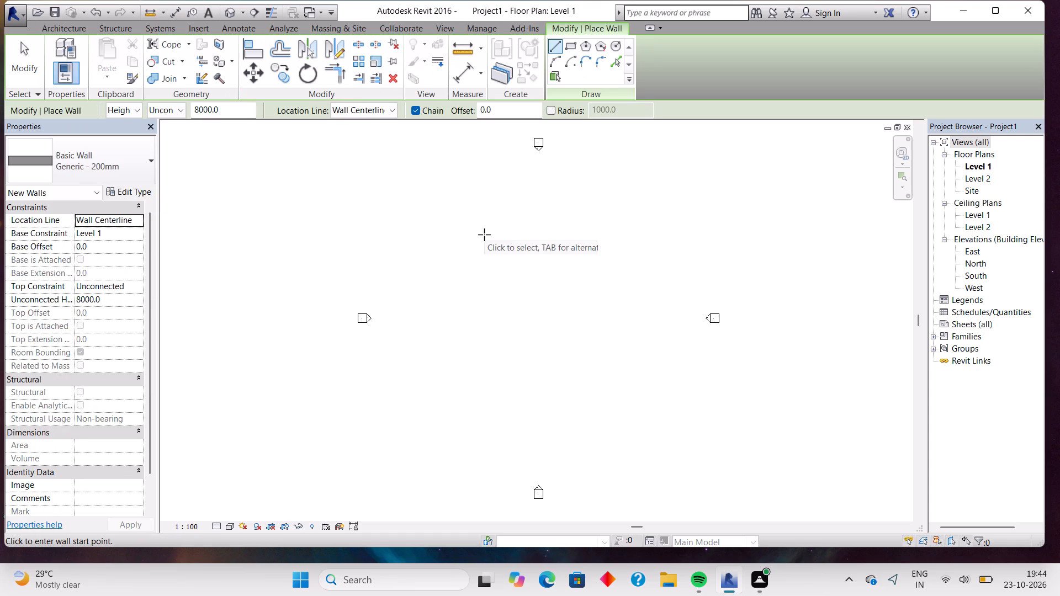
text(UN)
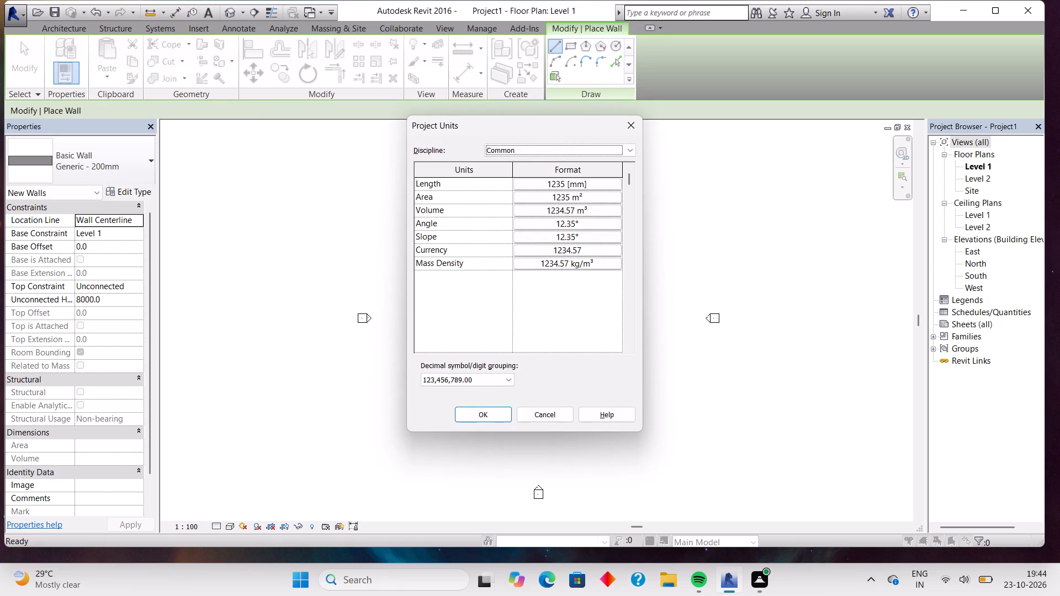
click(561, 185)
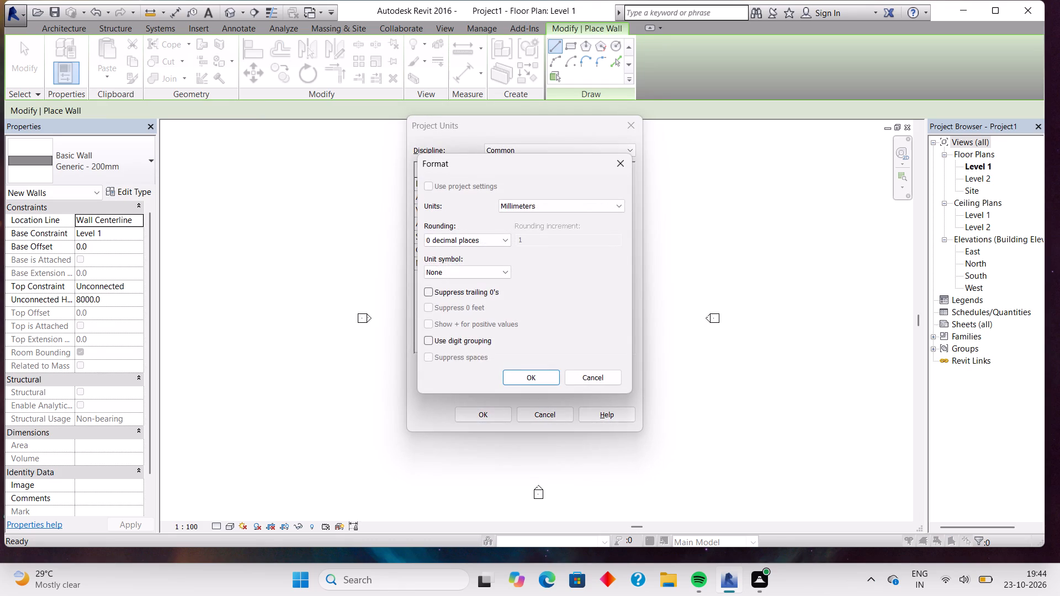
click(563, 201)
click(565, 226)
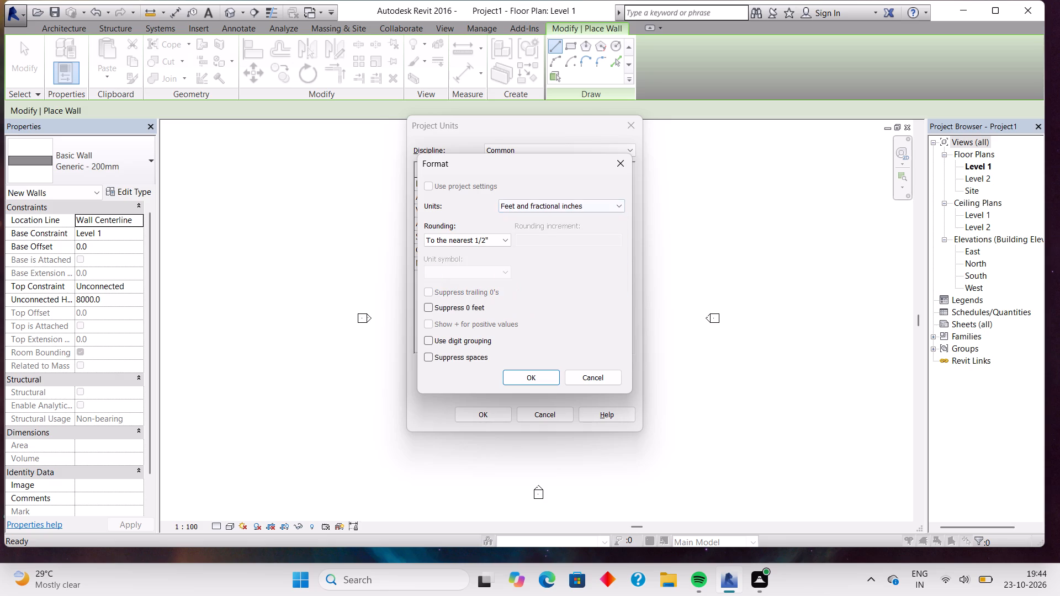
click(527, 377)
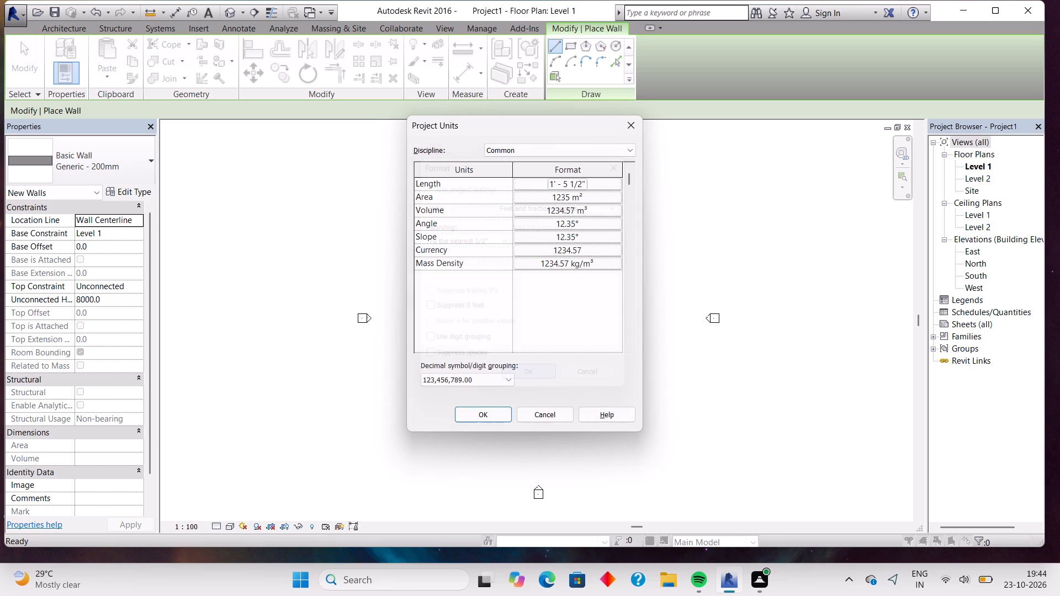
click(484, 414)
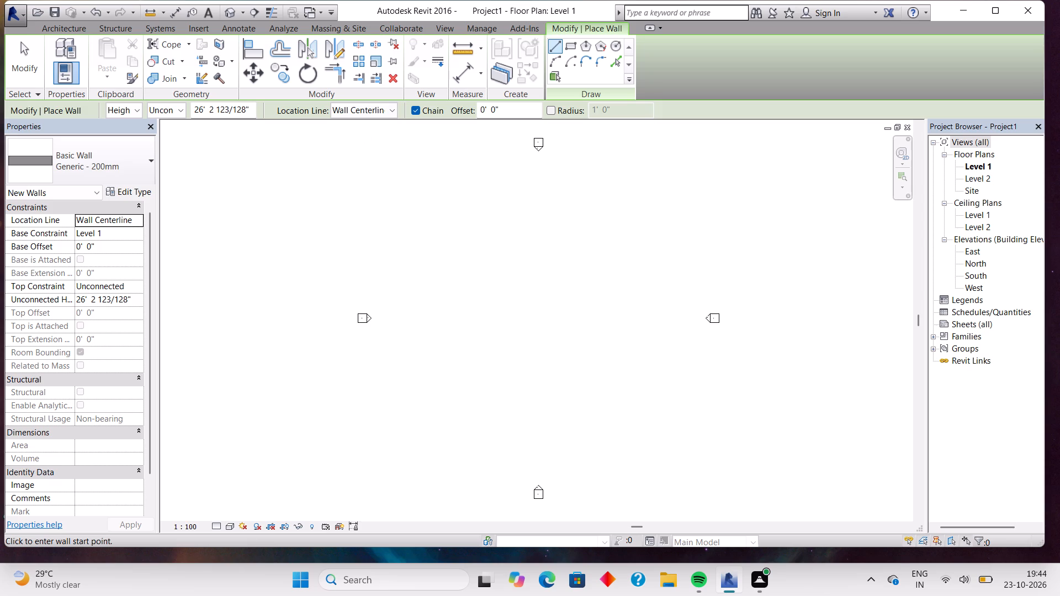
Draw a closed 23' by 50' rectangle of Generic - 200mm walls up to Level 2, with location line Finish Face: Exterior.
click(176, 106)
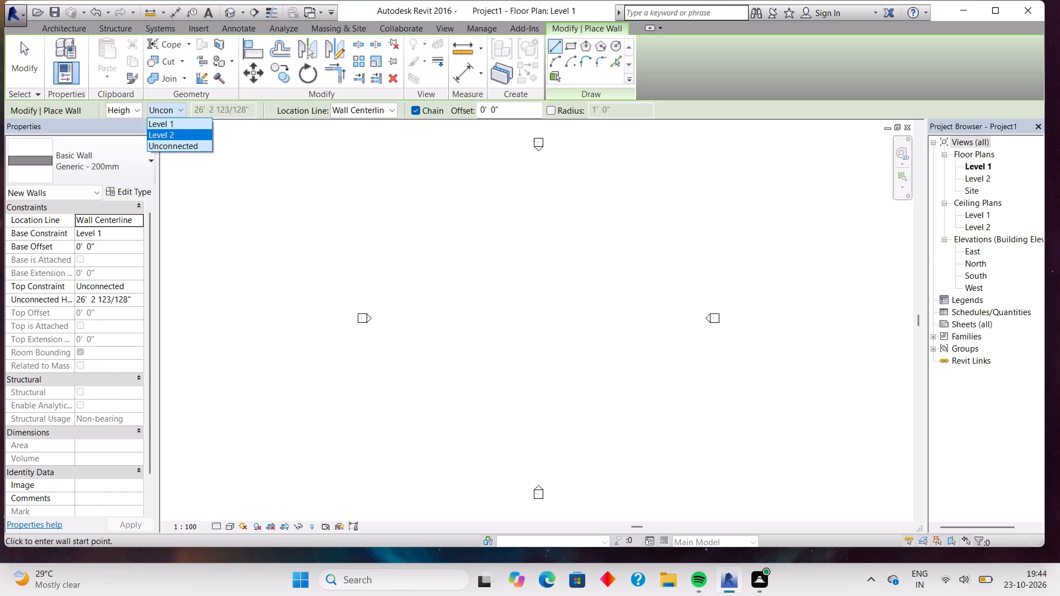
click(173, 131)
click(357, 109)
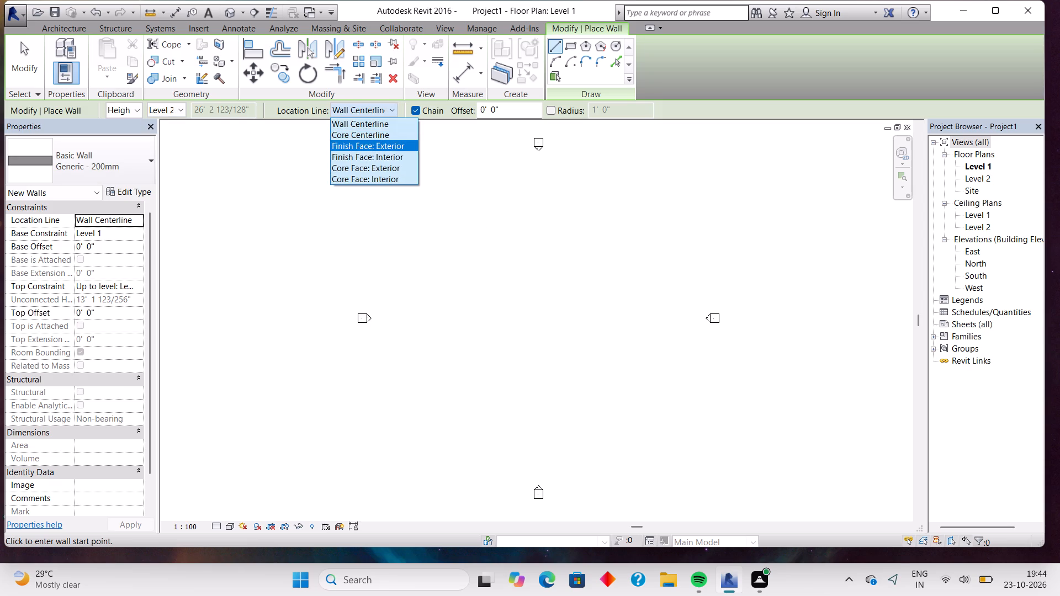
click(368, 151)
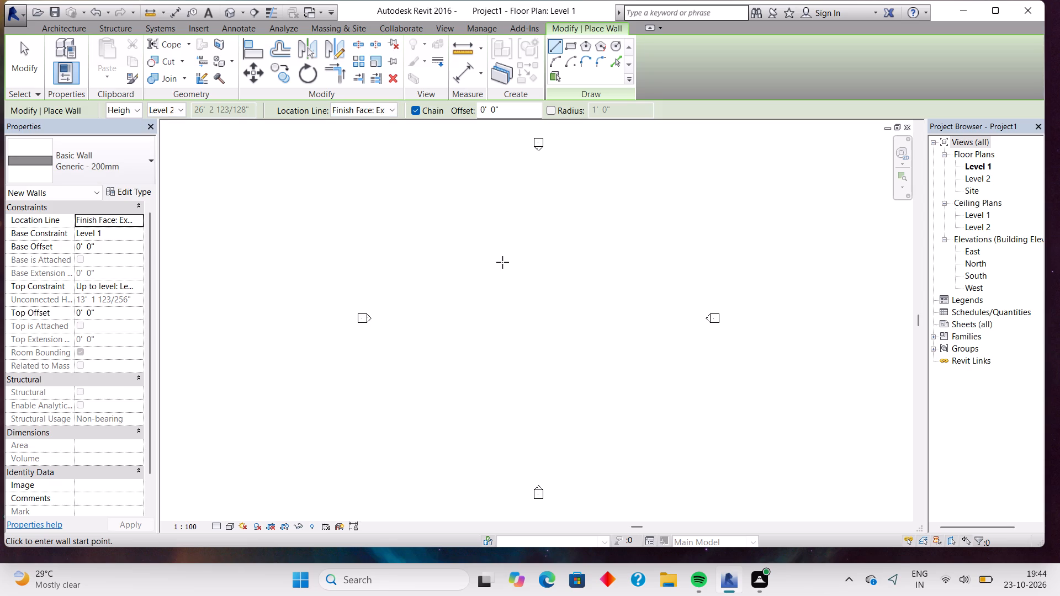
click(487, 247)
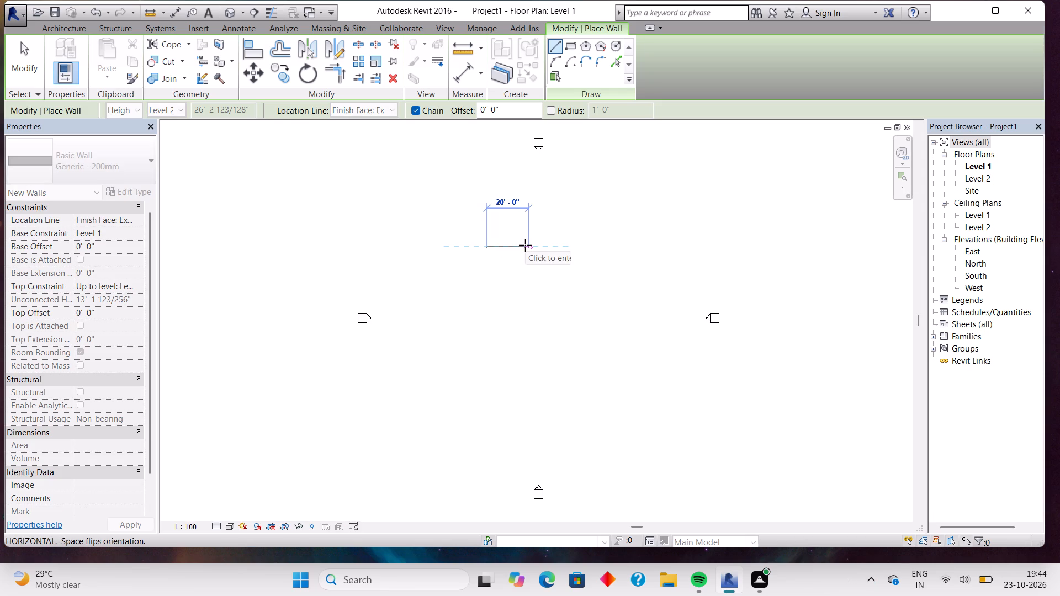
text(23)
key(Return)
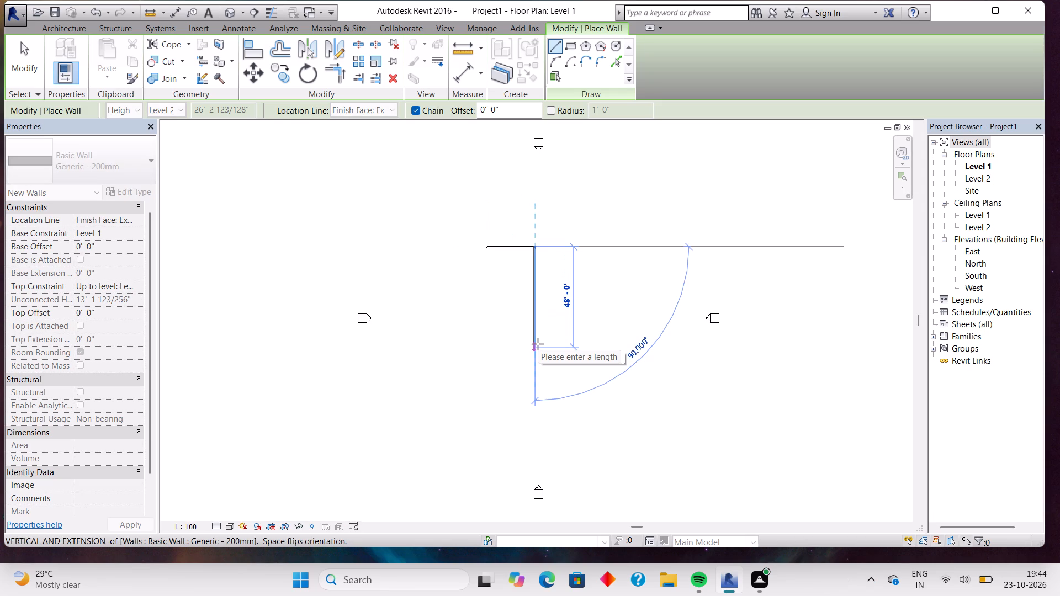
text(50)
key(Return)
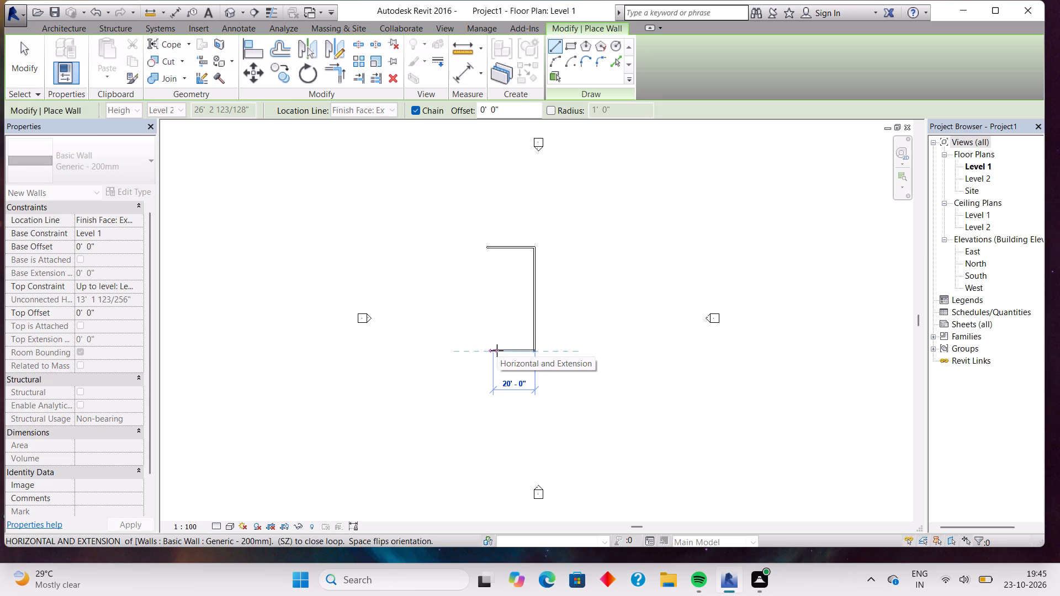
click(487, 350)
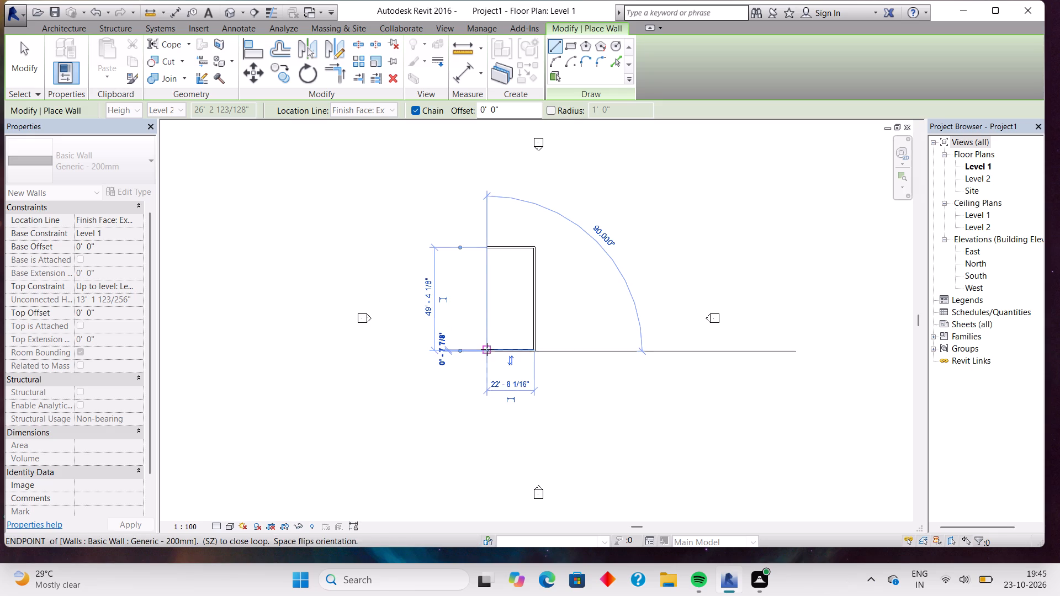
click(488, 252)
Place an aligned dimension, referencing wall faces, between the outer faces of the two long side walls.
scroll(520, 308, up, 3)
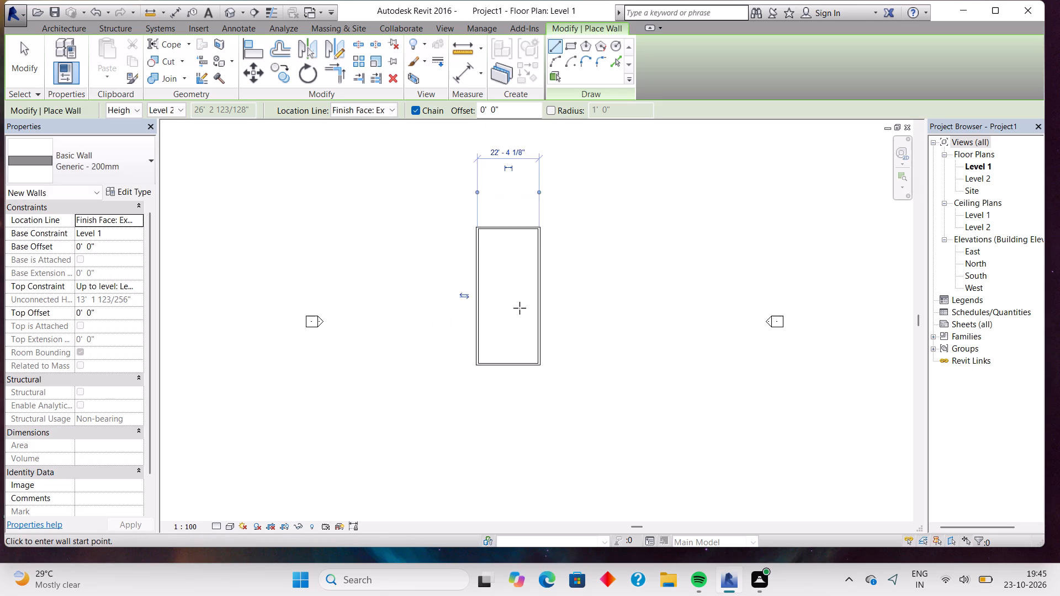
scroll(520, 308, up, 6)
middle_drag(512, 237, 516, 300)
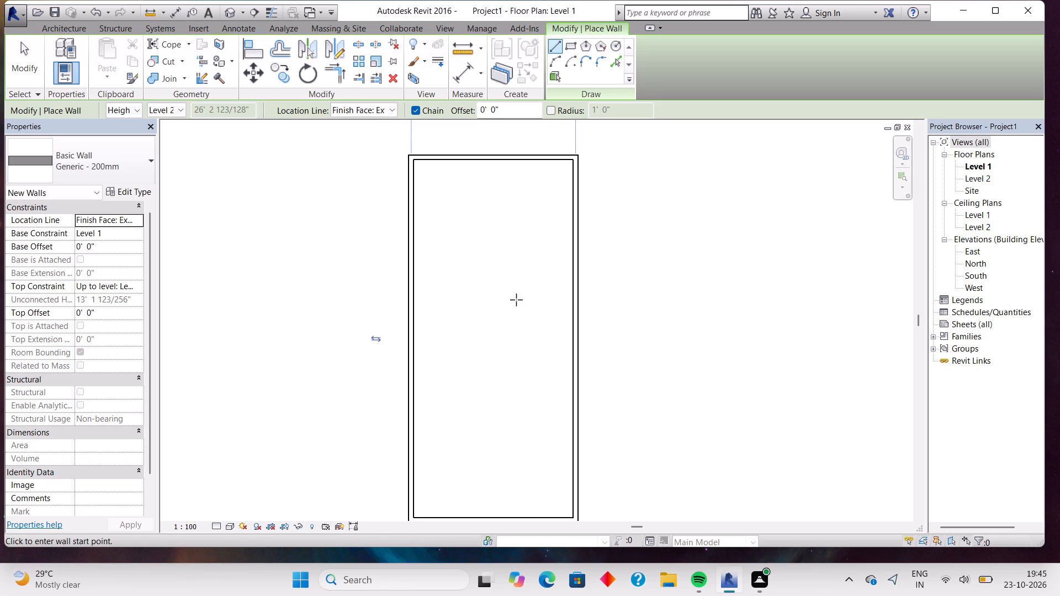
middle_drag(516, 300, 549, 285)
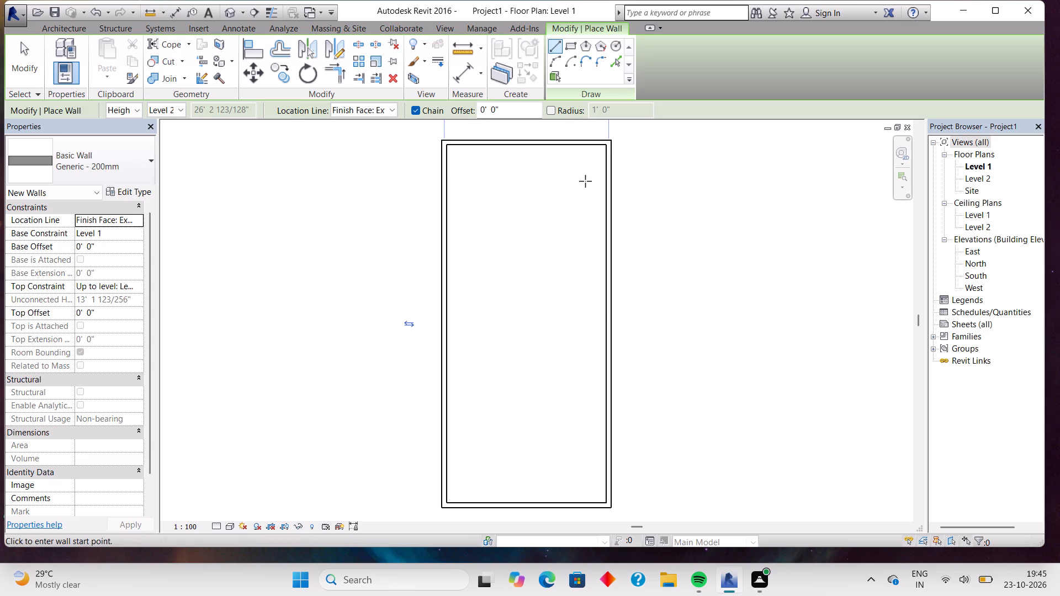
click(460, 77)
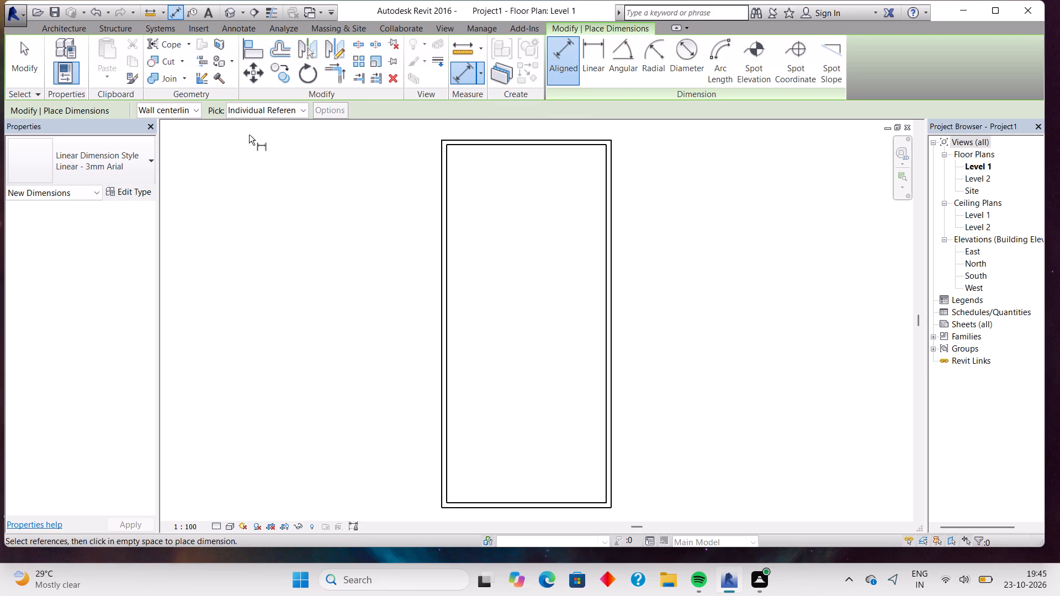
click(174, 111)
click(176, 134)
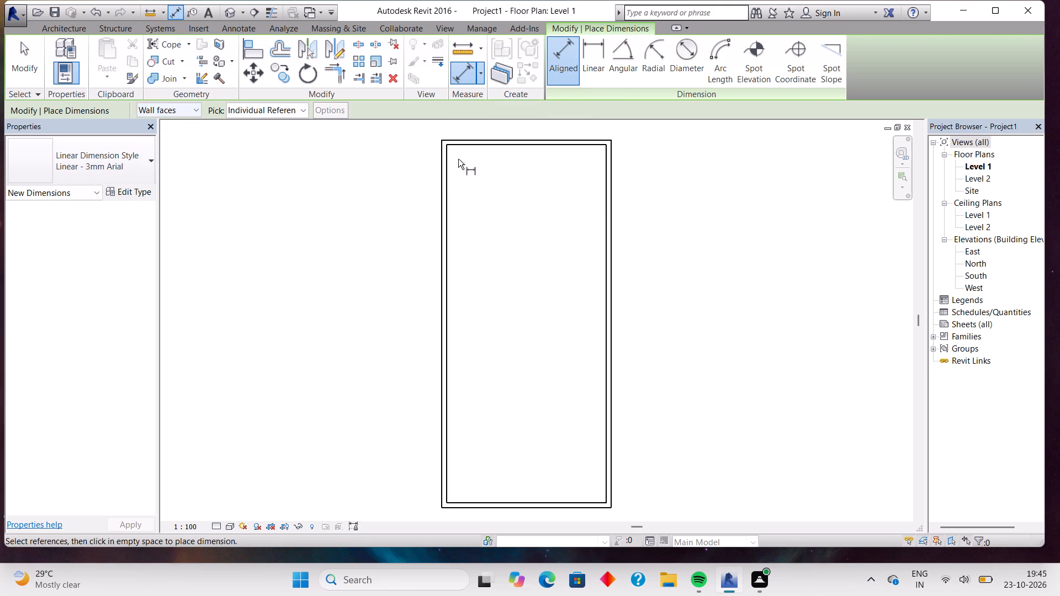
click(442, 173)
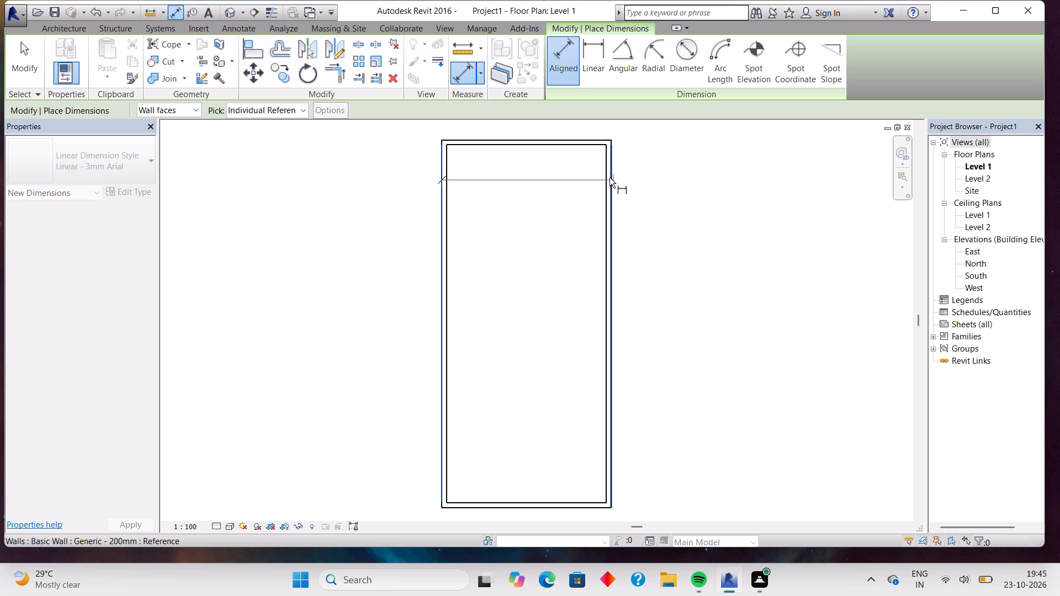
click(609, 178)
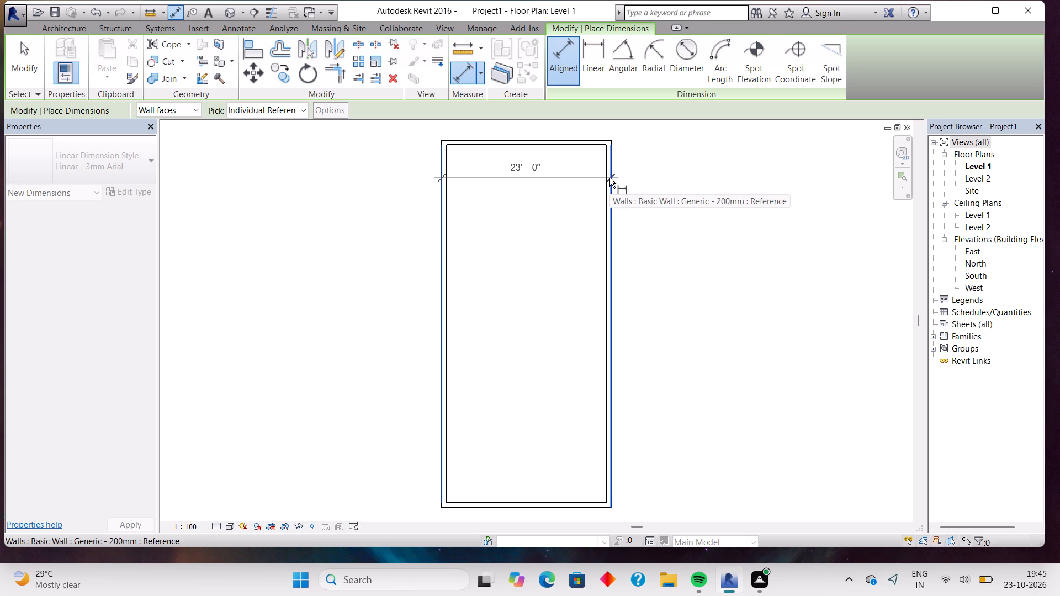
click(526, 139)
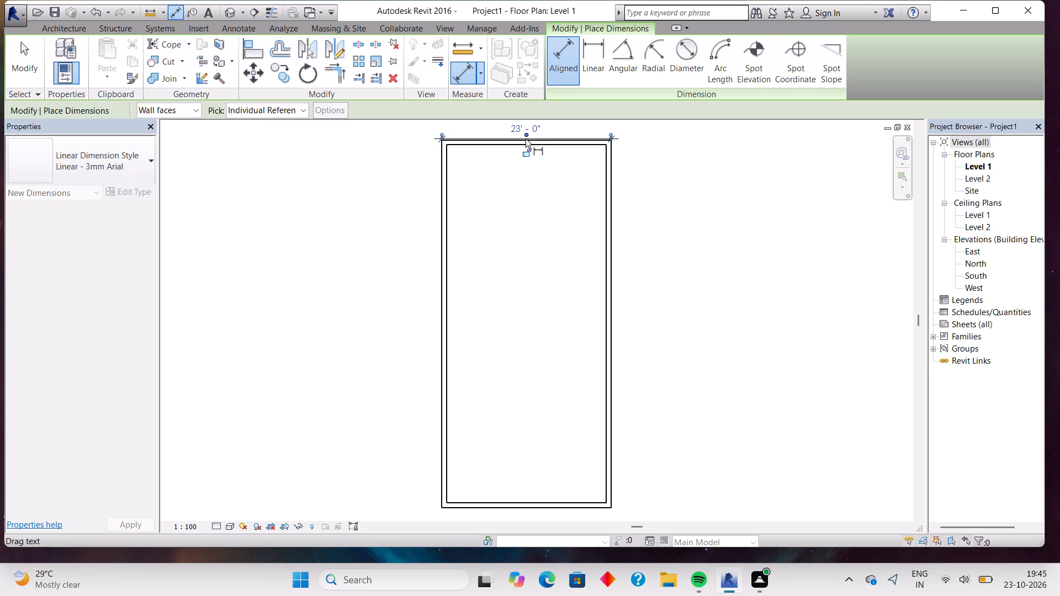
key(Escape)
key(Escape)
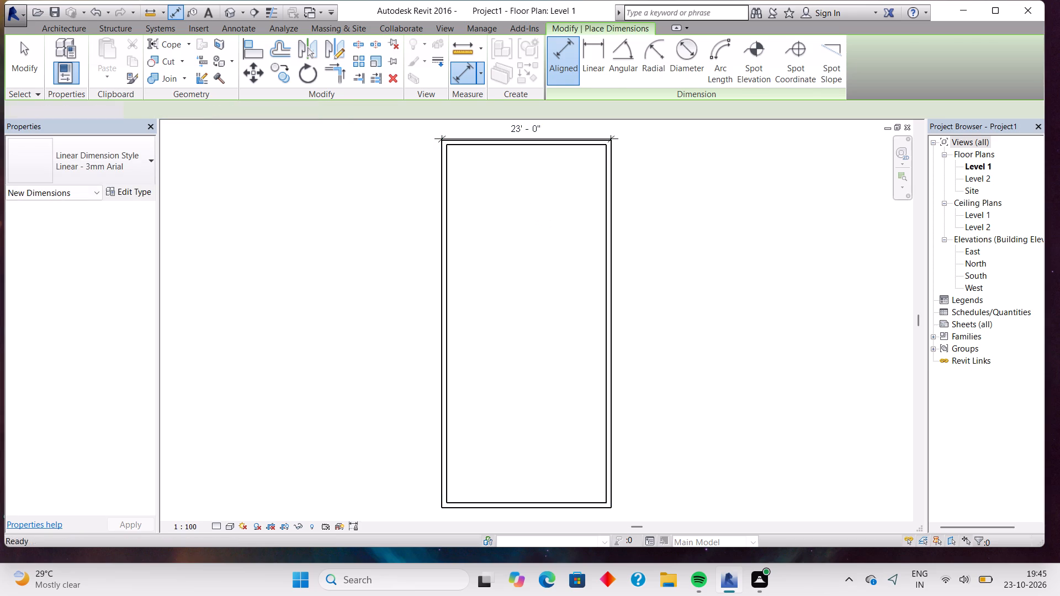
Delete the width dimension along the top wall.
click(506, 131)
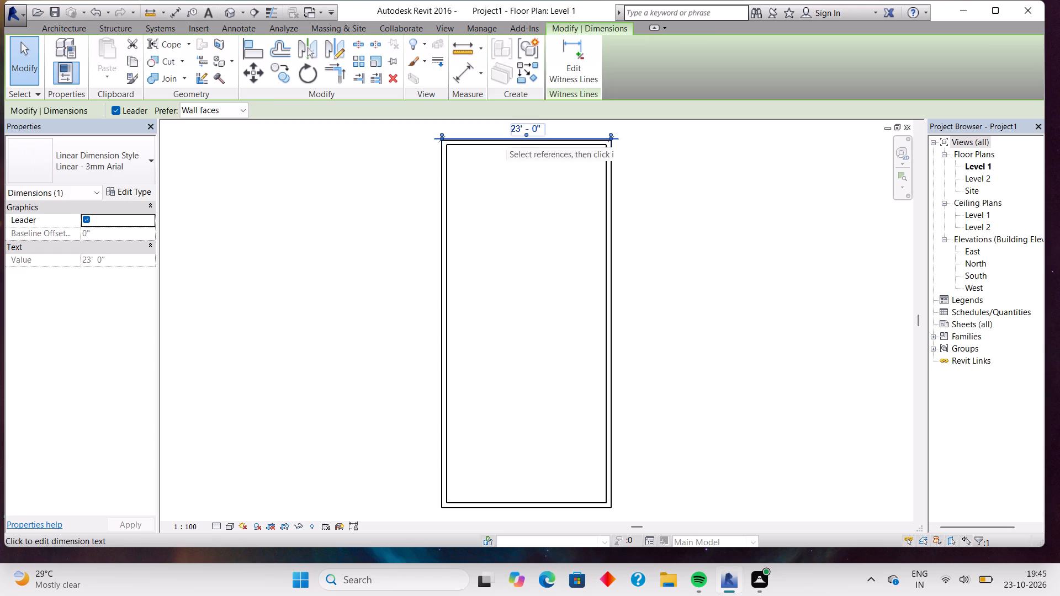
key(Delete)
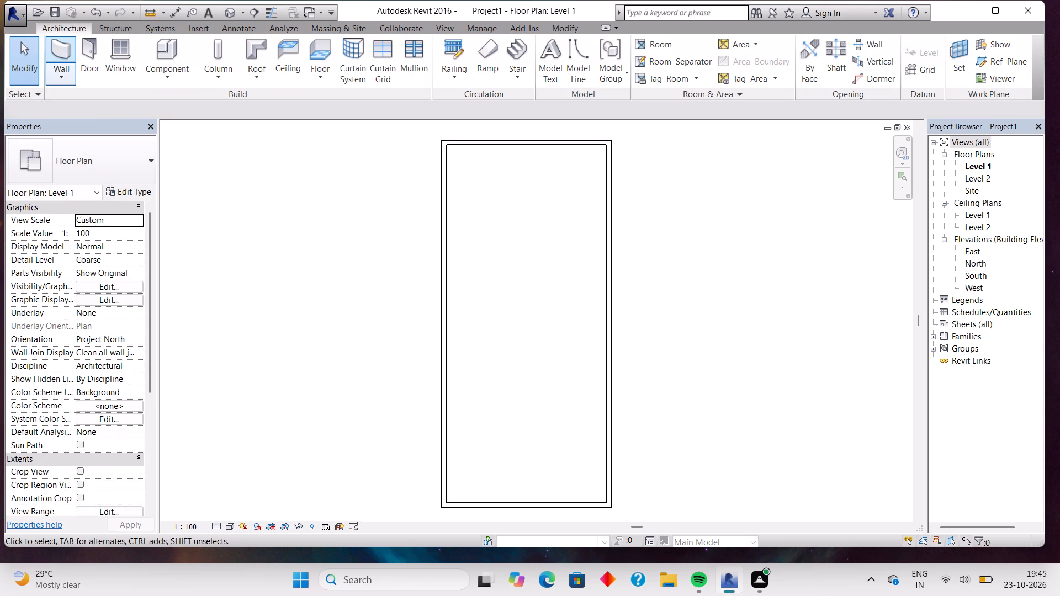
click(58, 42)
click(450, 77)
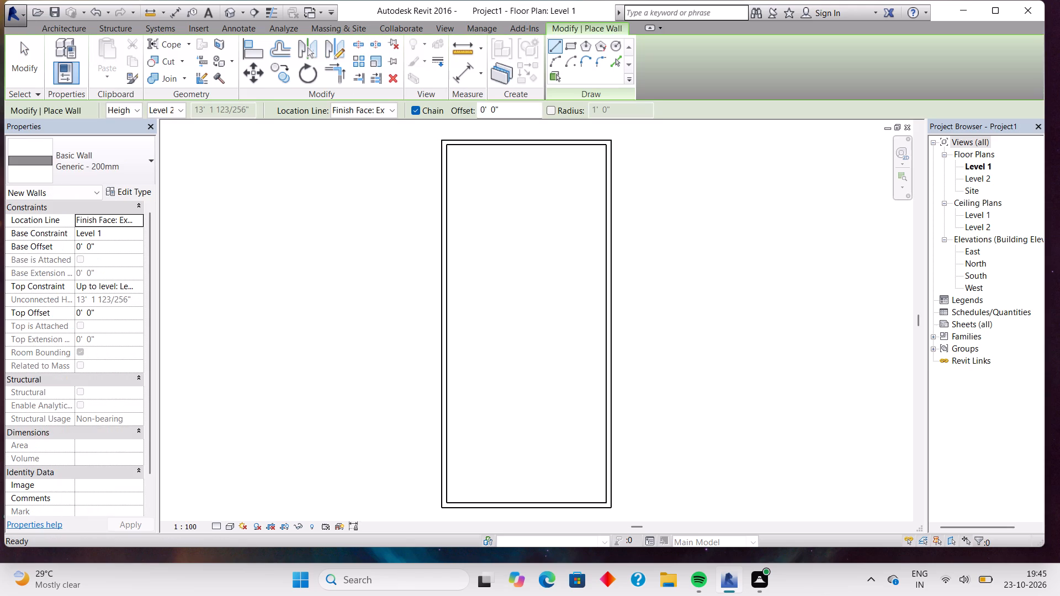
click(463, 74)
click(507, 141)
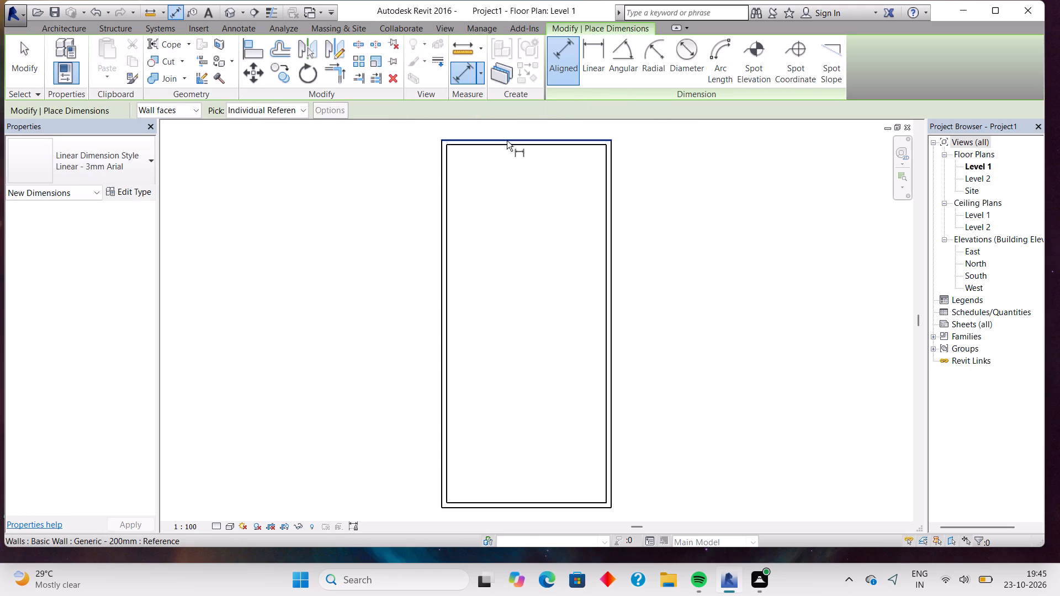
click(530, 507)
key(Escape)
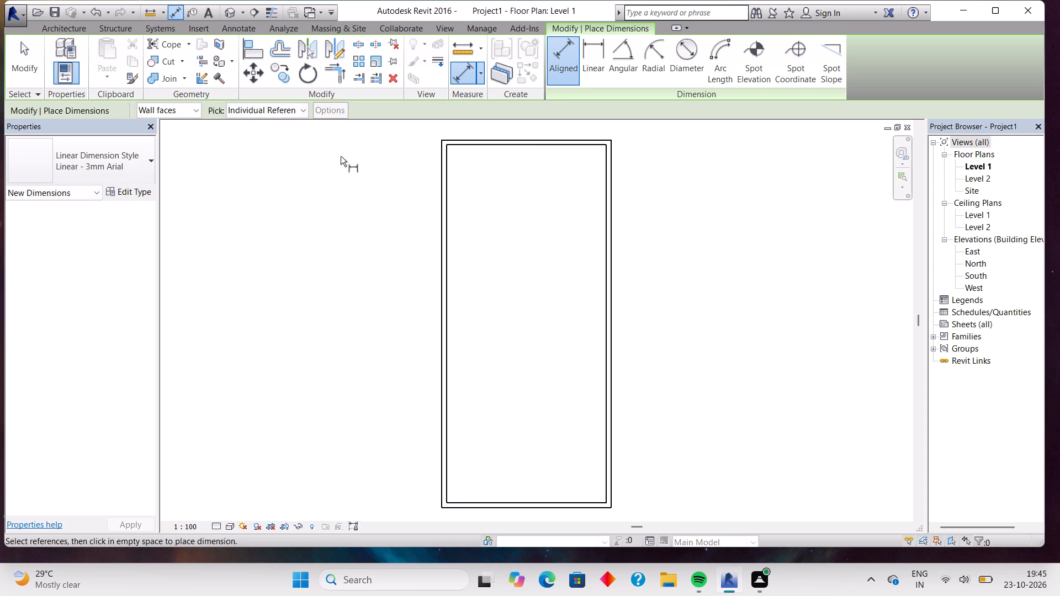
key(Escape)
Draw a horizontal partition wall between the two long side walls, about 13' 8" below the top wall's inner face.
click(67, 45)
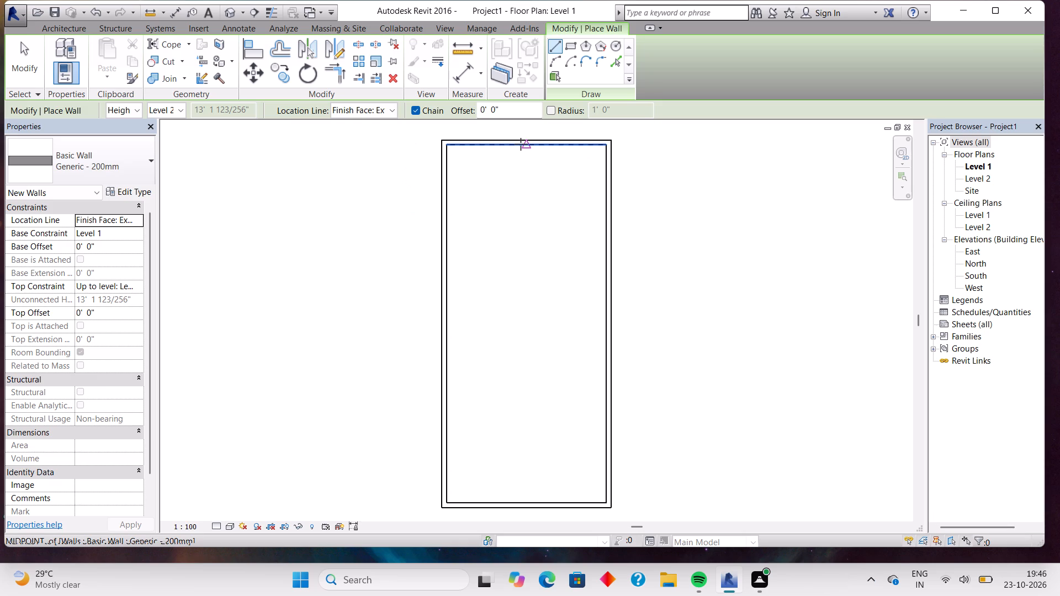
scroll(521, 144, up, 4)
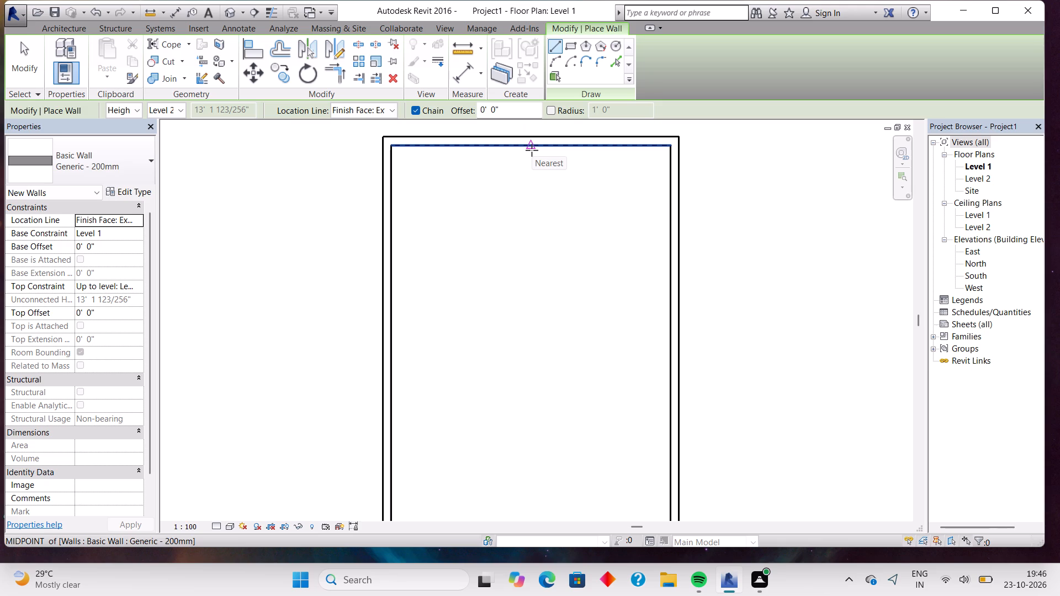
click(532, 150)
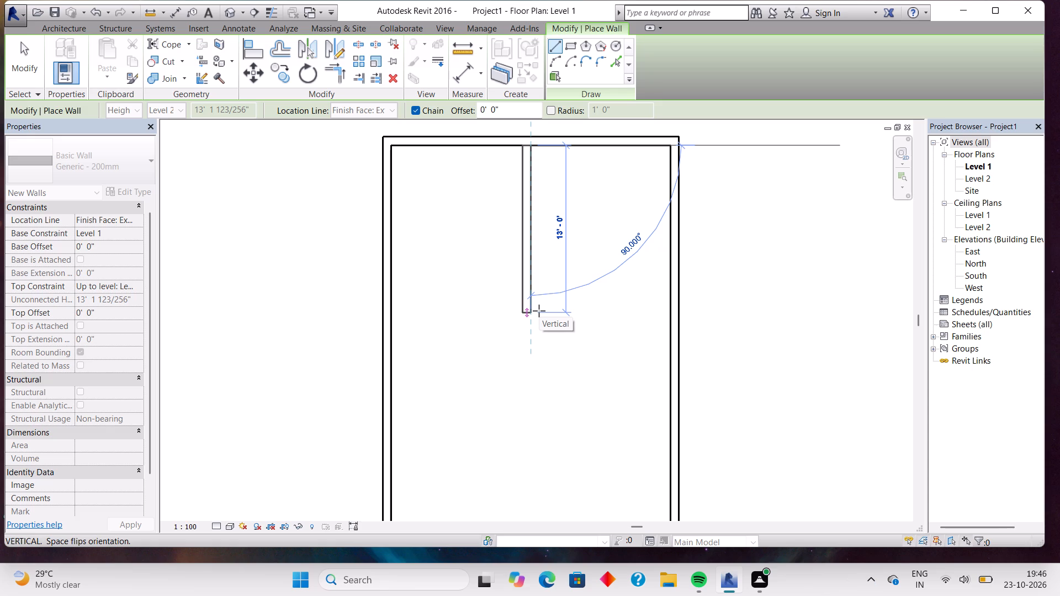
key(Escape)
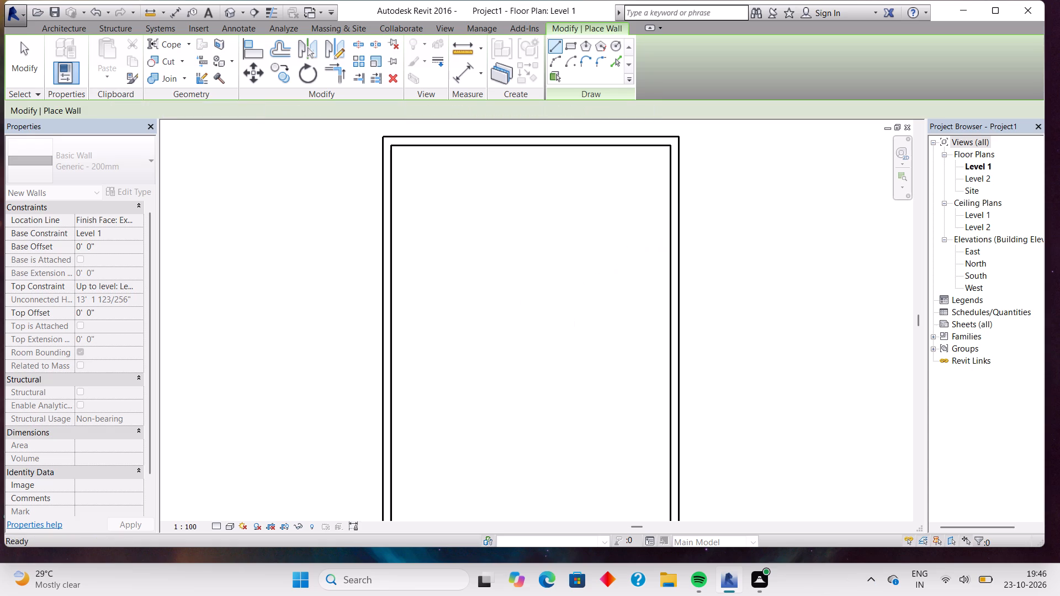
click(390, 319)
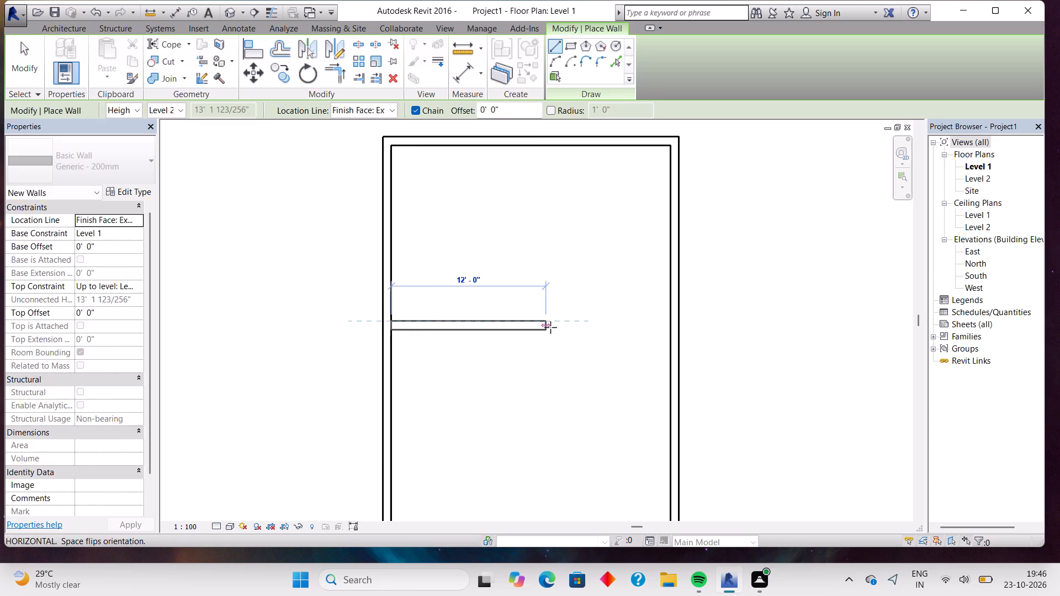
click(667, 324)
key(Escape)
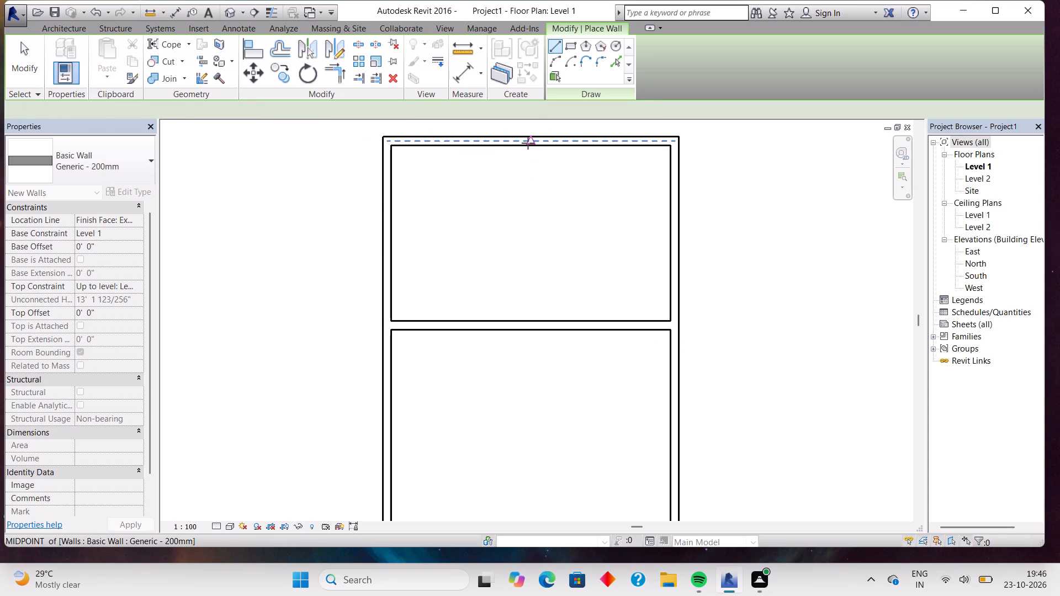
Draw a vertical partition wall from the midpoint of the top wall's inner face to the midpoint of the horizontal partition.
click(532, 150)
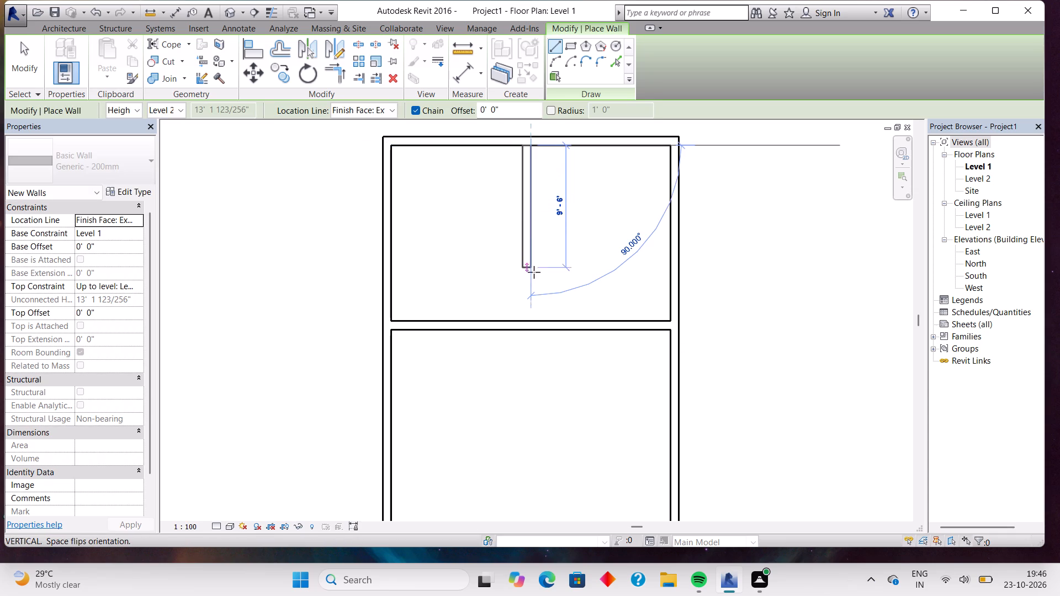
click(534, 318)
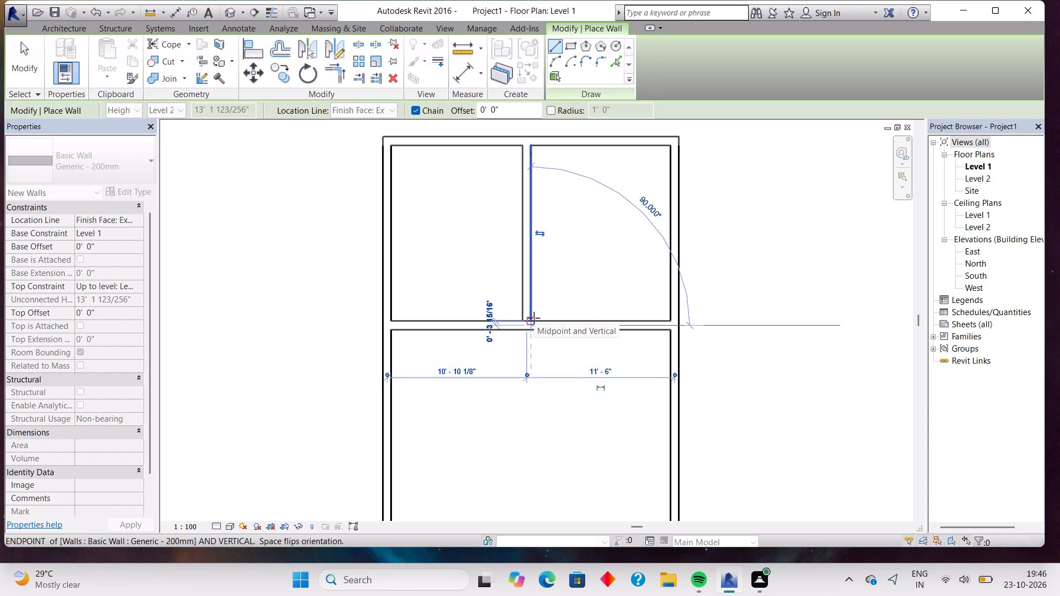
Check the top-left room's clear width using an aligned dimension between the wall faces, without placing it.
key(Escape)
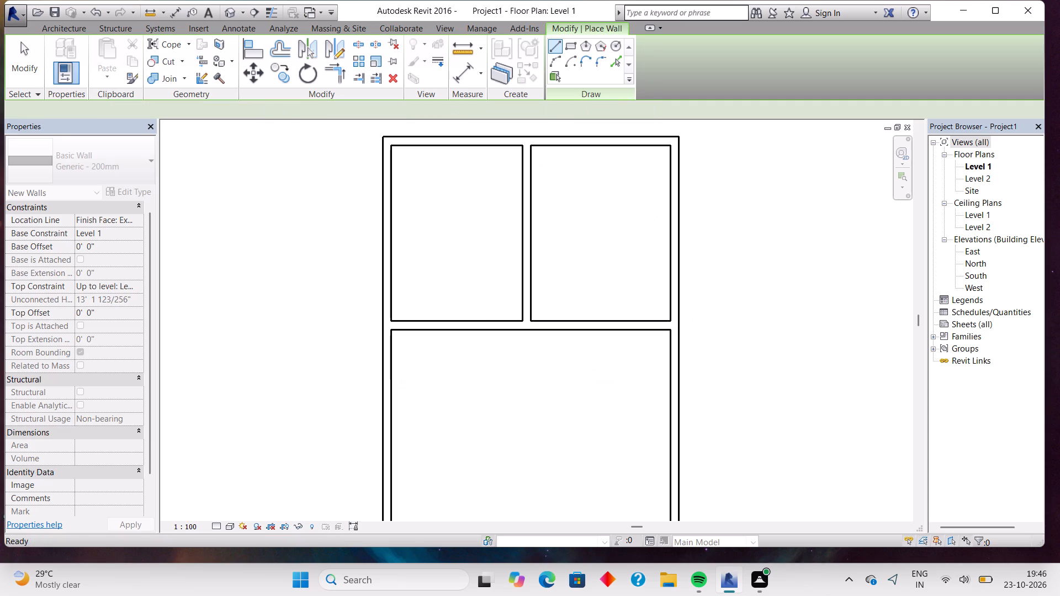
middle_drag(543, 215, 544, 220)
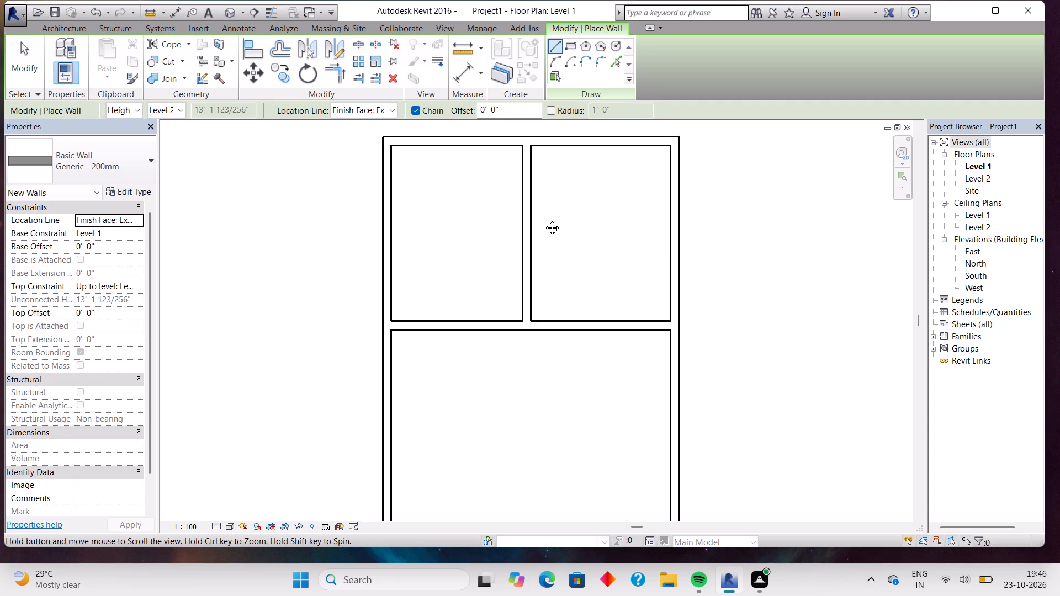
middle_drag(544, 220, 572, 288)
click(464, 73)
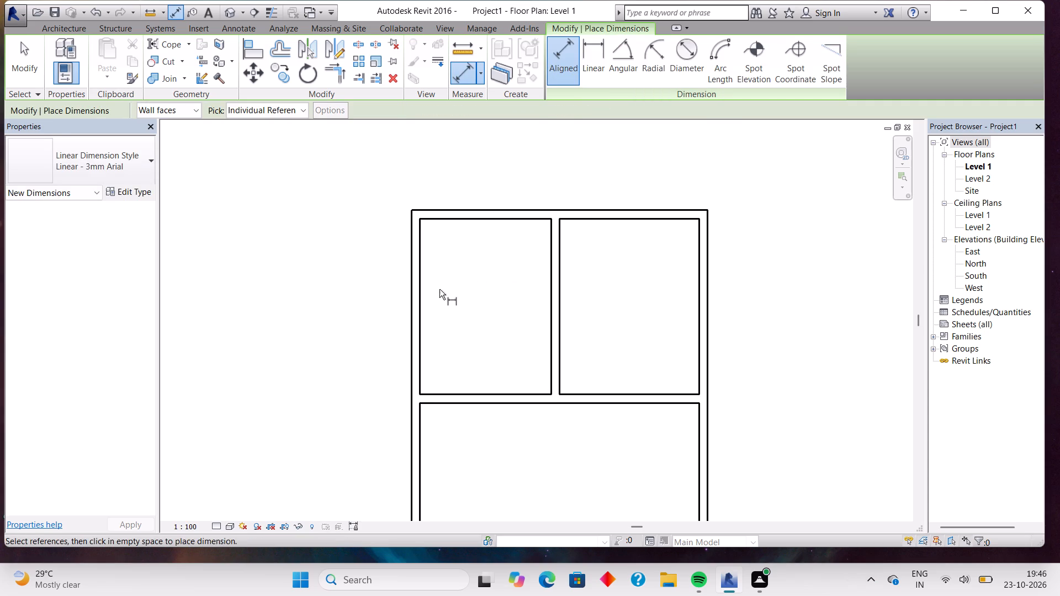
click(426, 294)
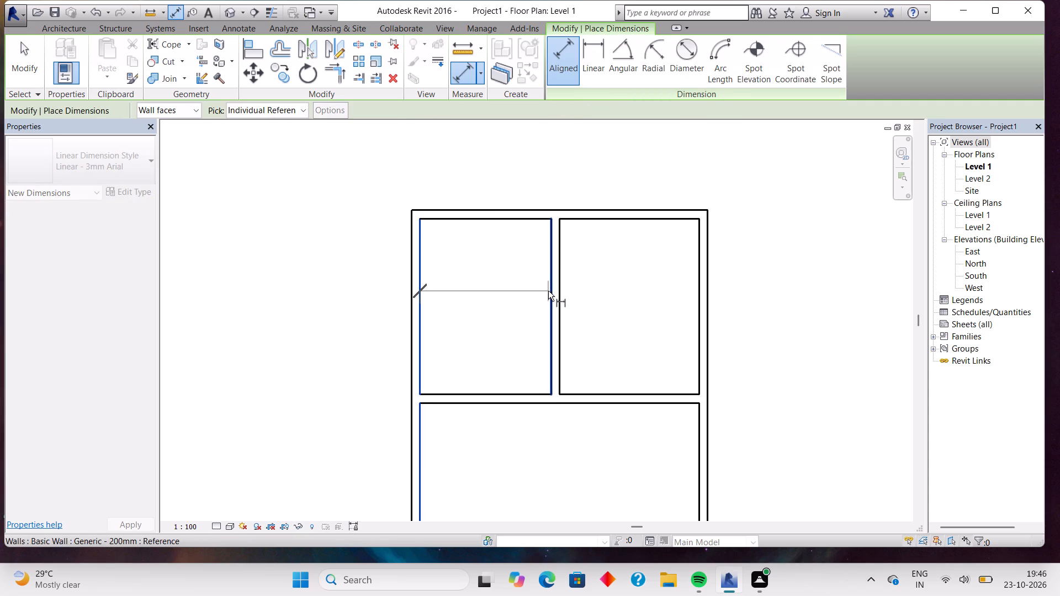
click(548, 291)
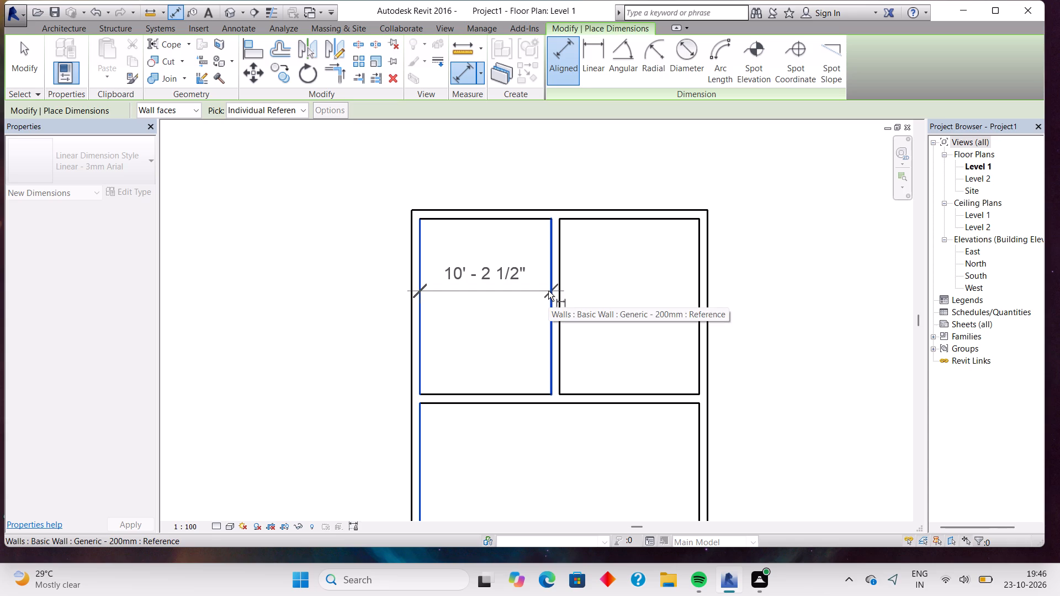
scroll(548, 291, up, 6)
key(Escape)
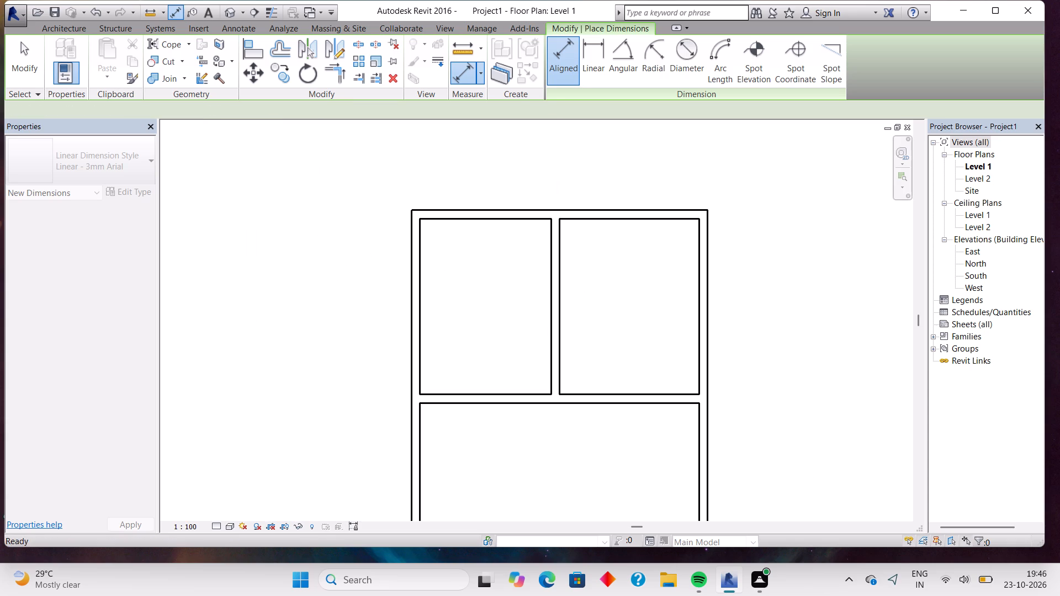
key(Escape)
Nudge the vertical partition 6" to the right, to 11' 0" from the right side wall.
click(550, 288)
key(Right)
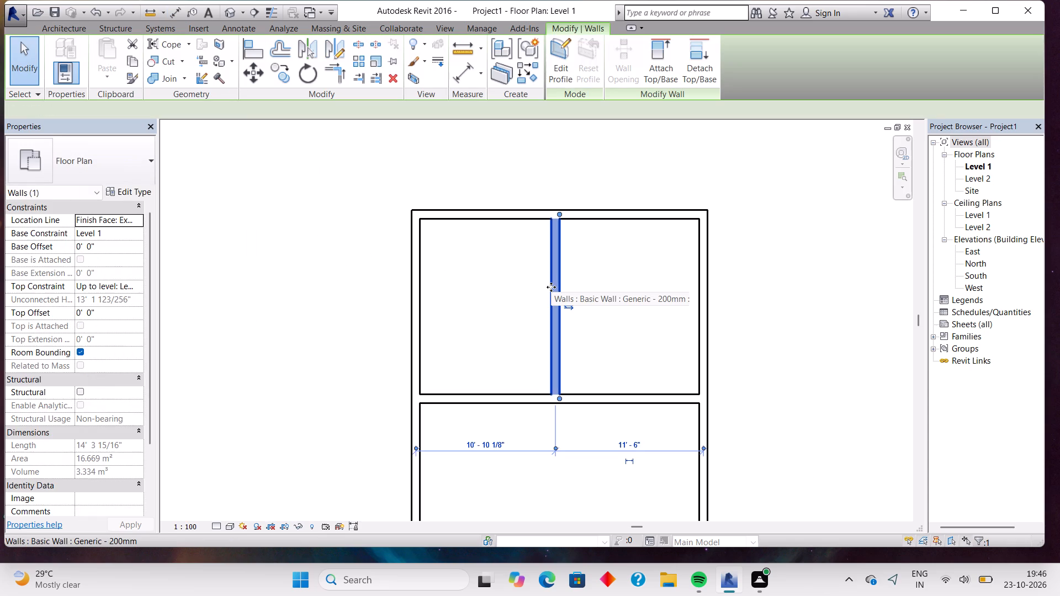
key(Right)
Check the top-left room's clear width again with an unplaced aligned dimension between its side faces.
click(462, 73)
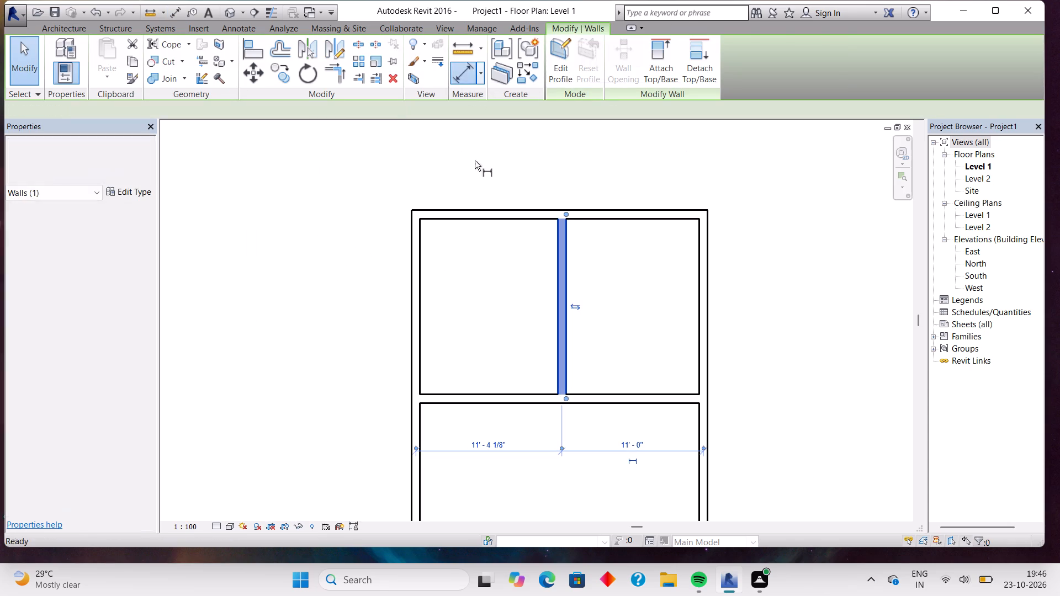
click(418, 281)
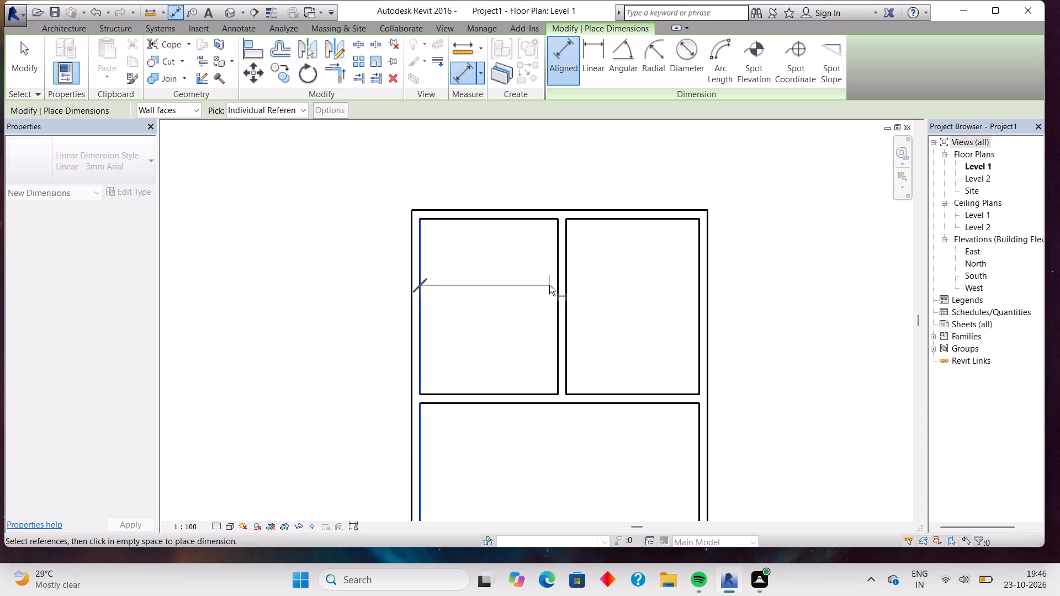
click(553, 282)
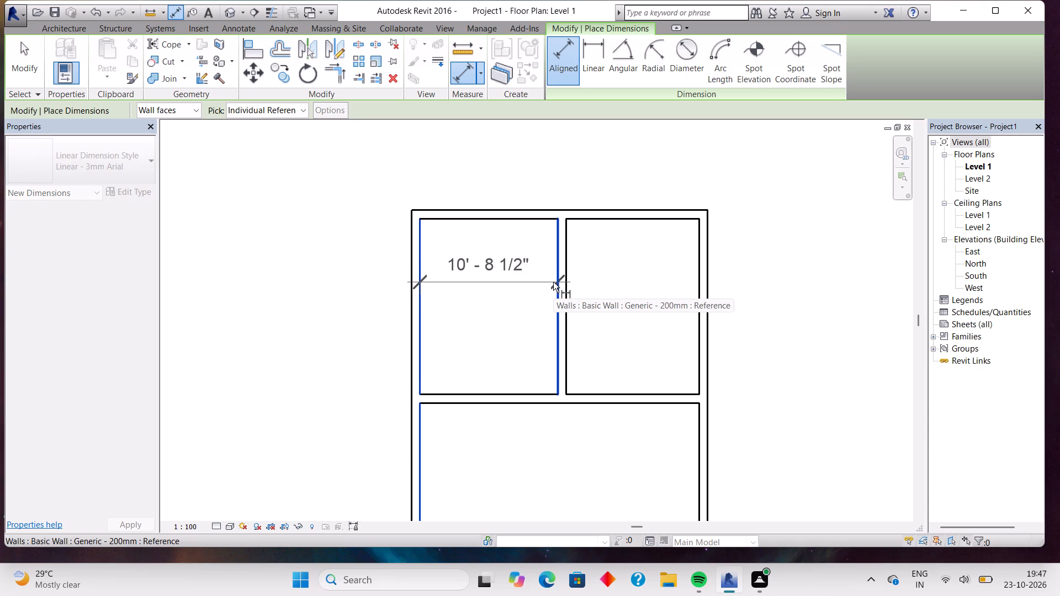
key(Escape)
key(Escape)
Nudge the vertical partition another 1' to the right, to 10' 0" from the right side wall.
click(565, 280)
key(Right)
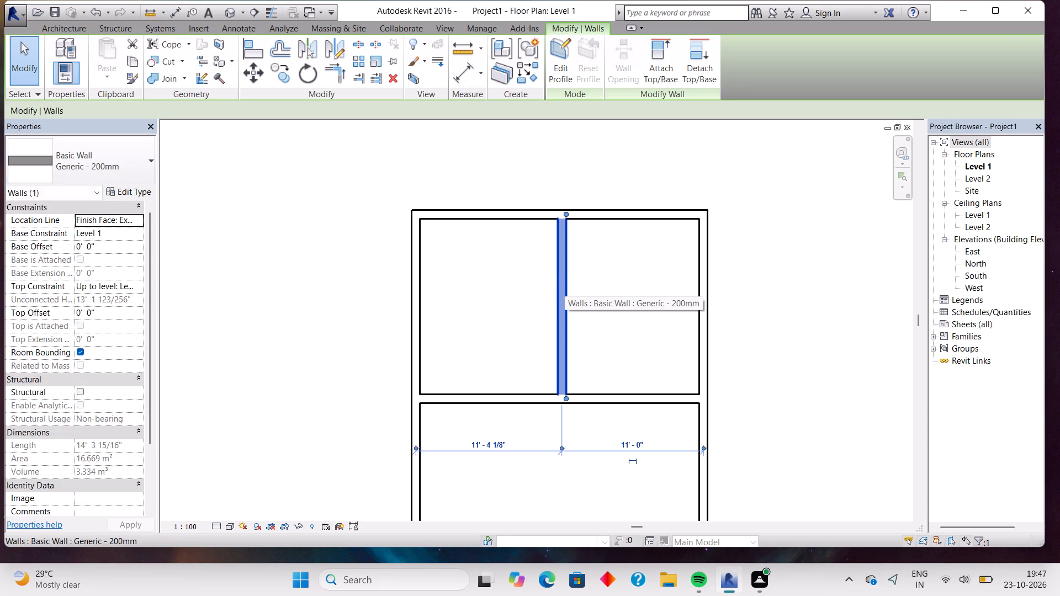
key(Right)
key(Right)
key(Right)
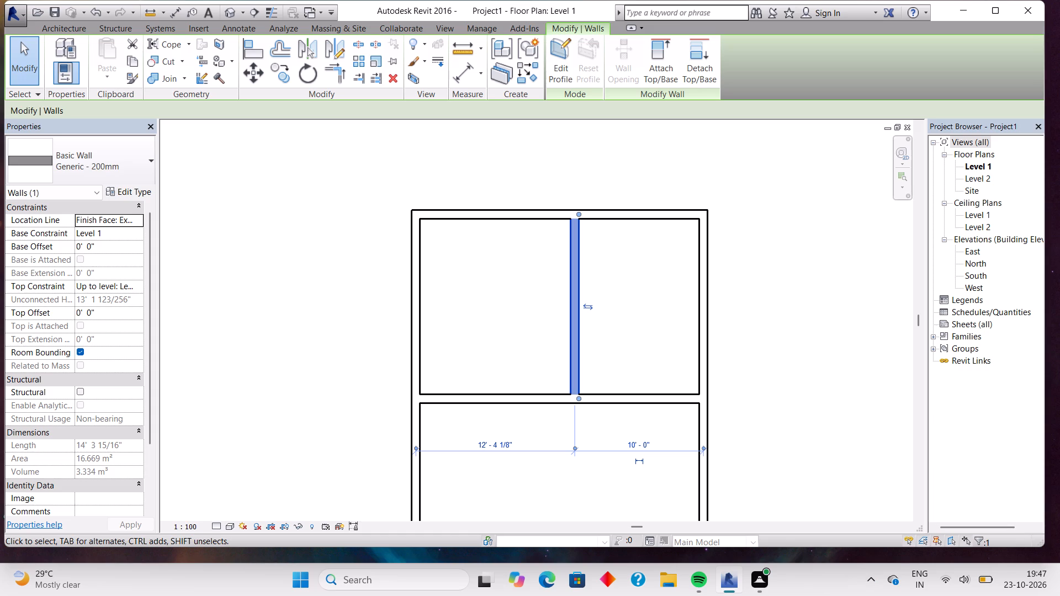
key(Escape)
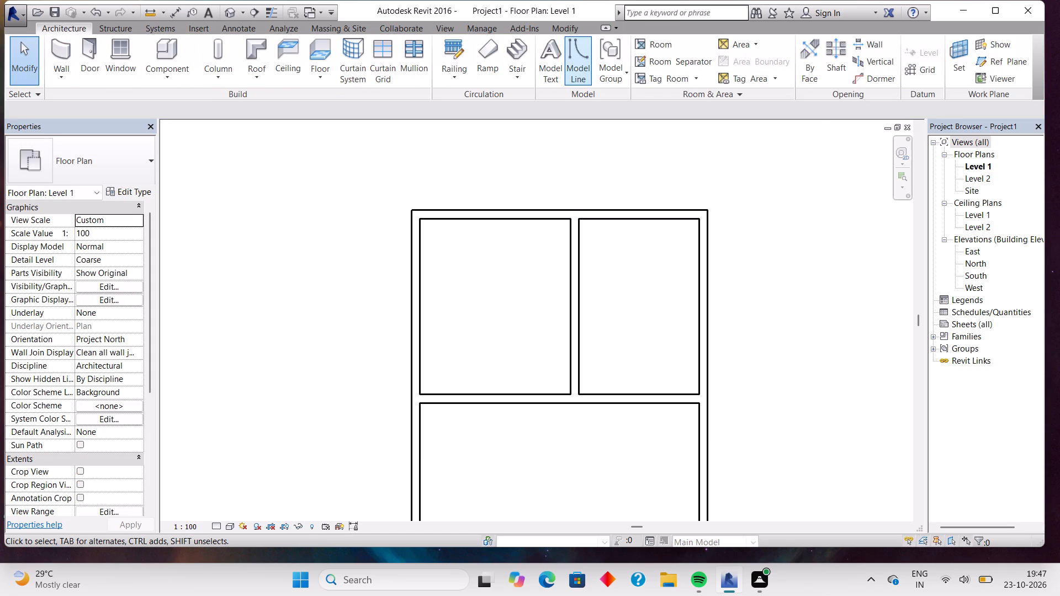
Check the clear widths of both upper rooms with unplaced aligned dimensions between their side faces.
click(66, 55)
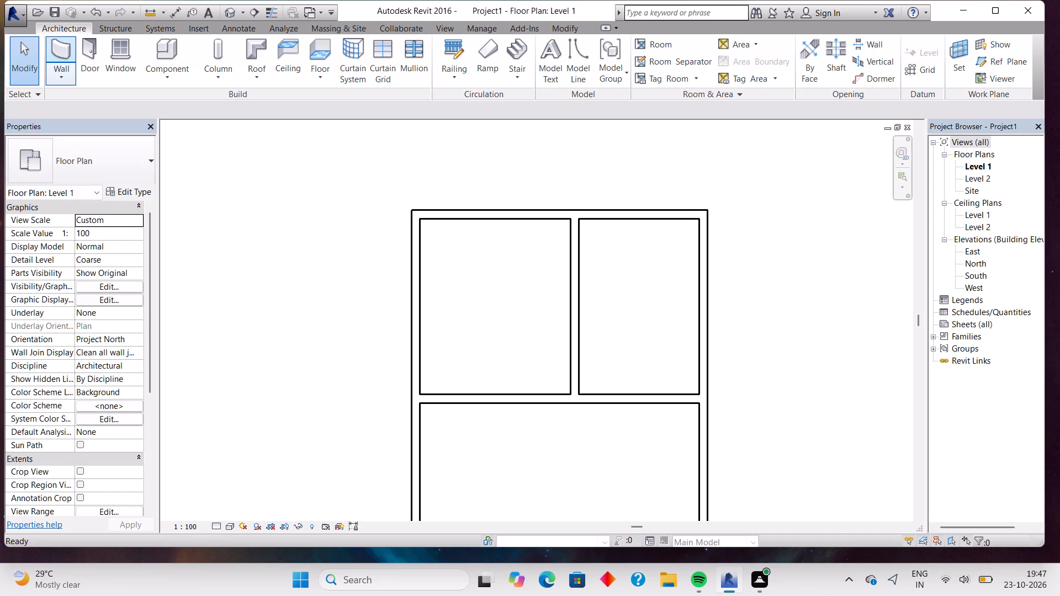
click(461, 76)
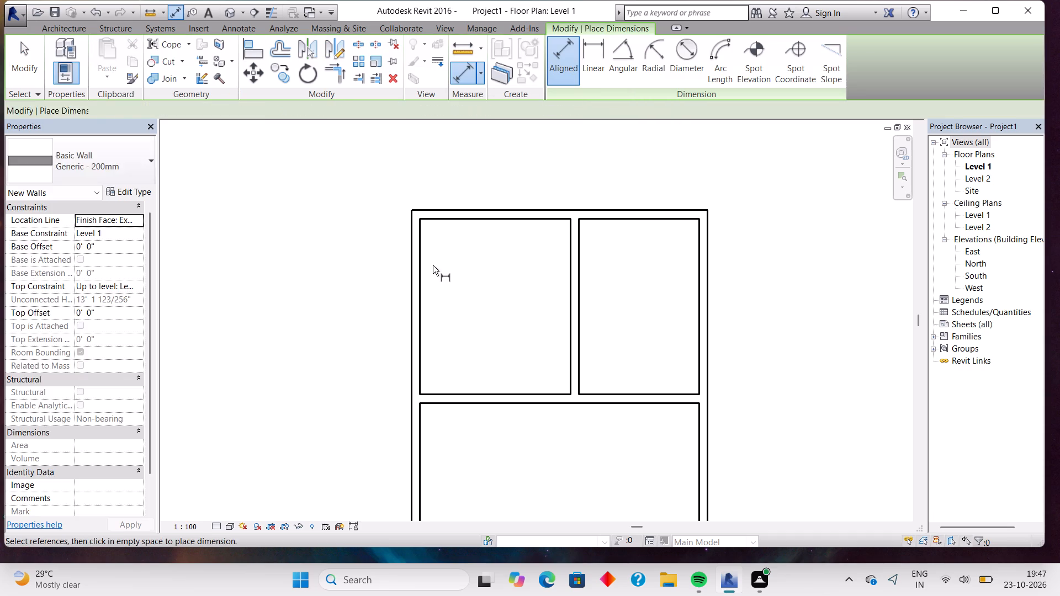
click(422, 277)
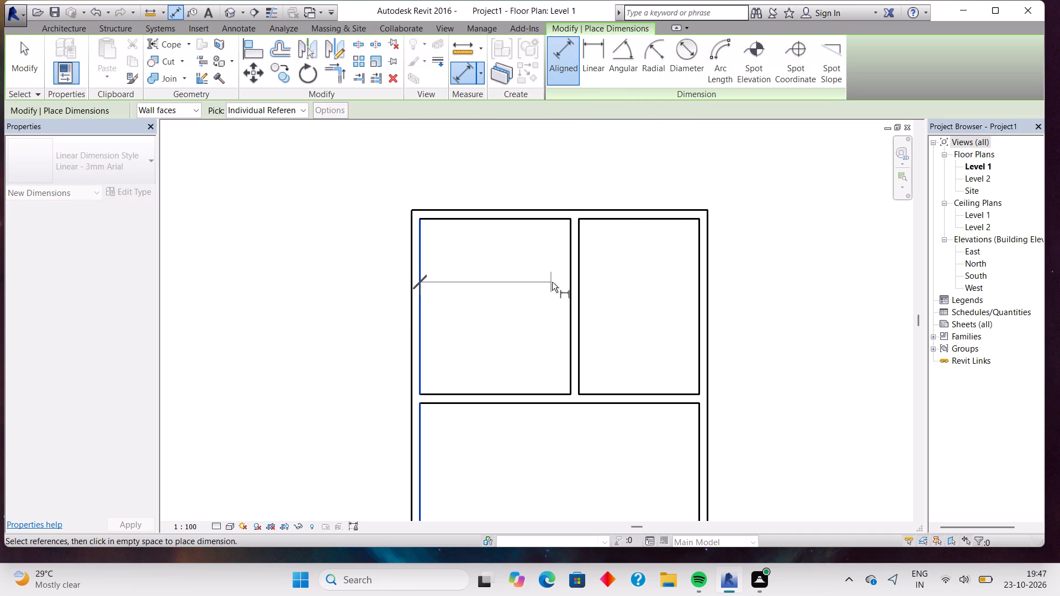
click(571, 289)
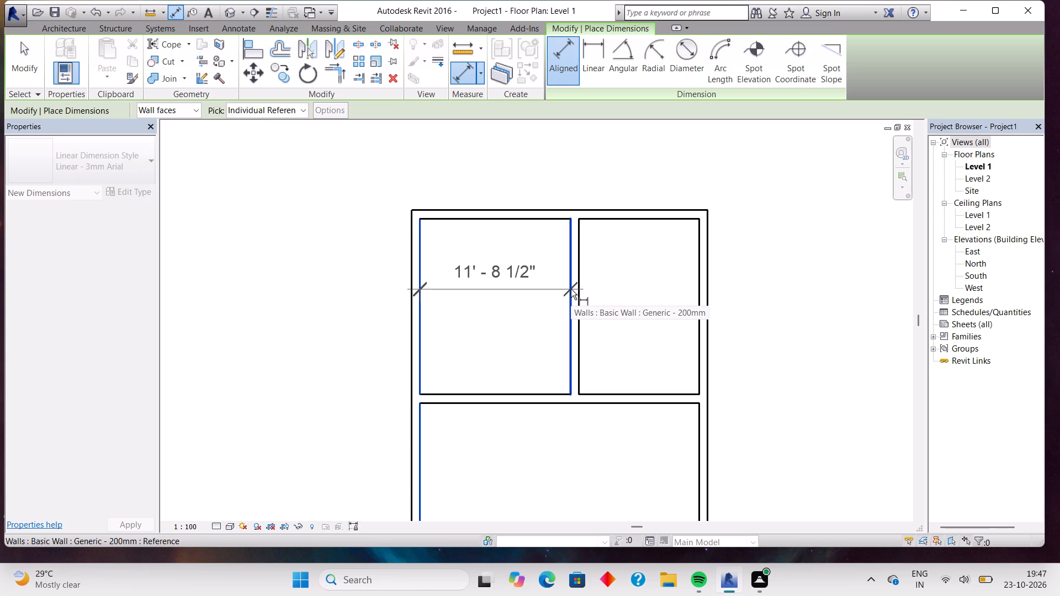
key(Escape)
click(579, 284)
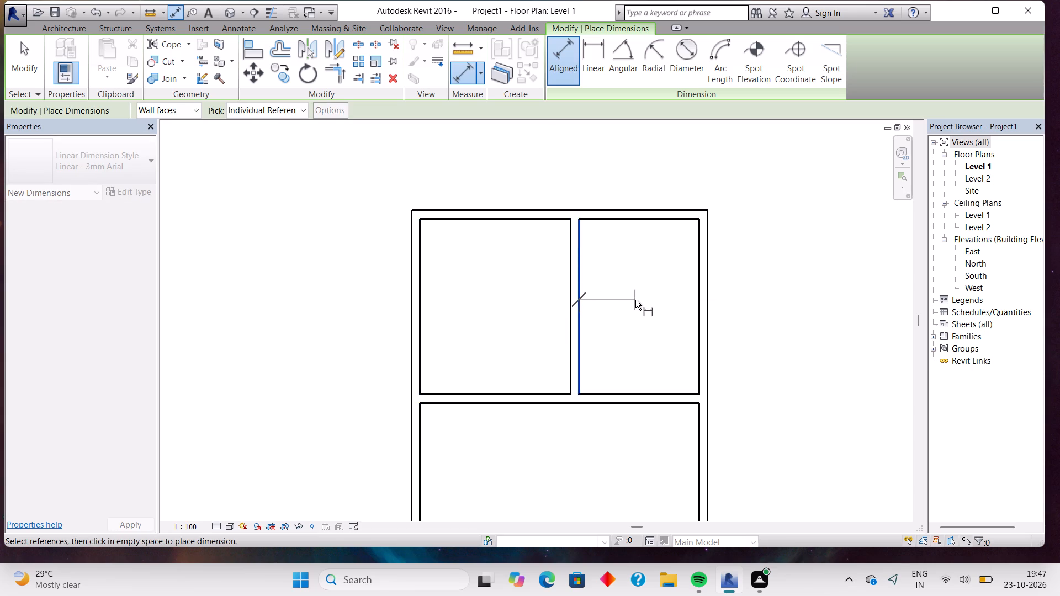
click(699, 296)
key(Escape)
key(Escape)
key(Escape)
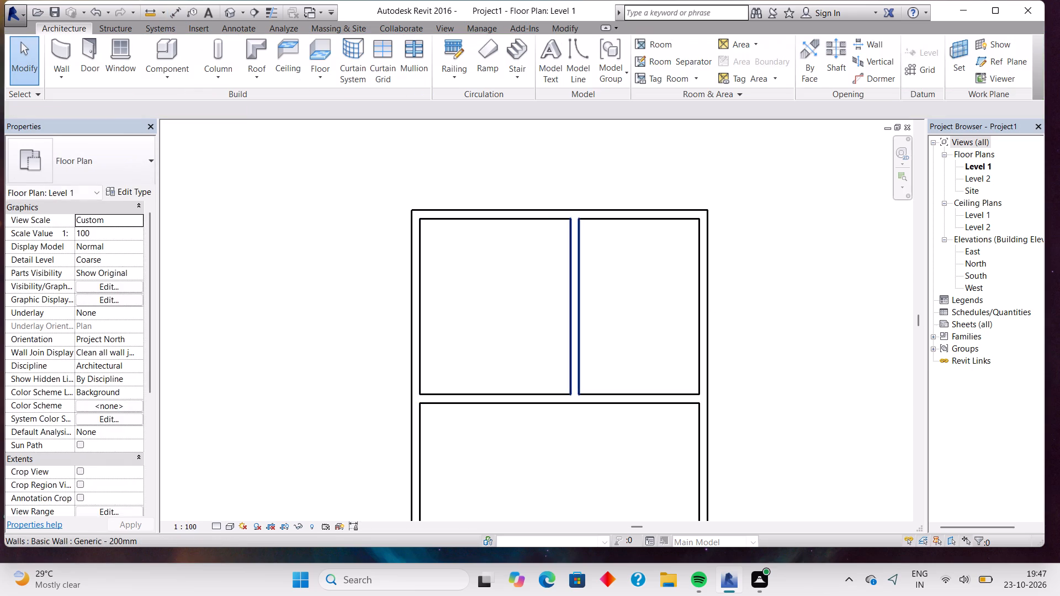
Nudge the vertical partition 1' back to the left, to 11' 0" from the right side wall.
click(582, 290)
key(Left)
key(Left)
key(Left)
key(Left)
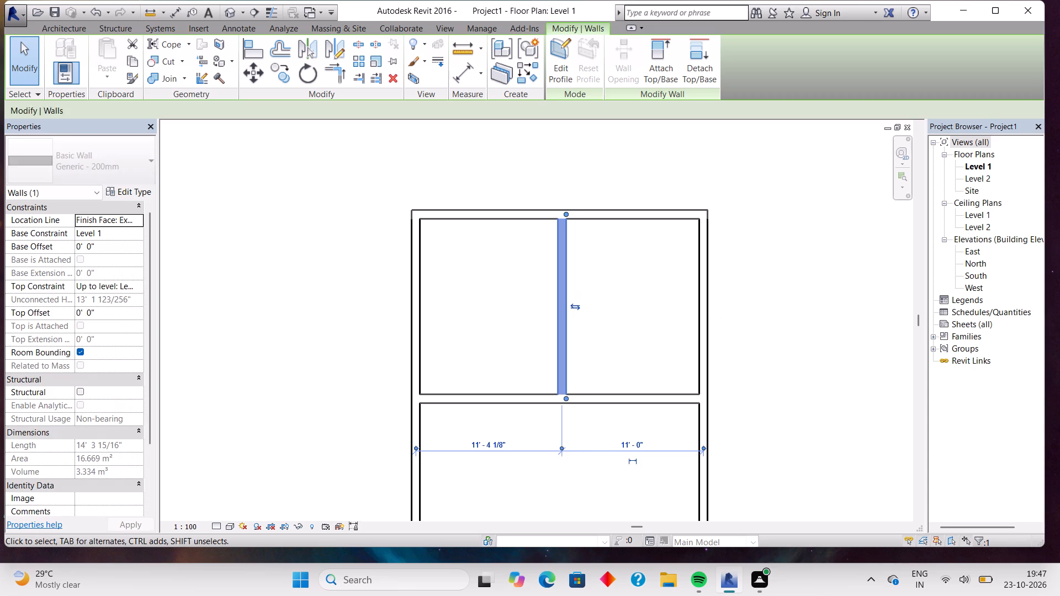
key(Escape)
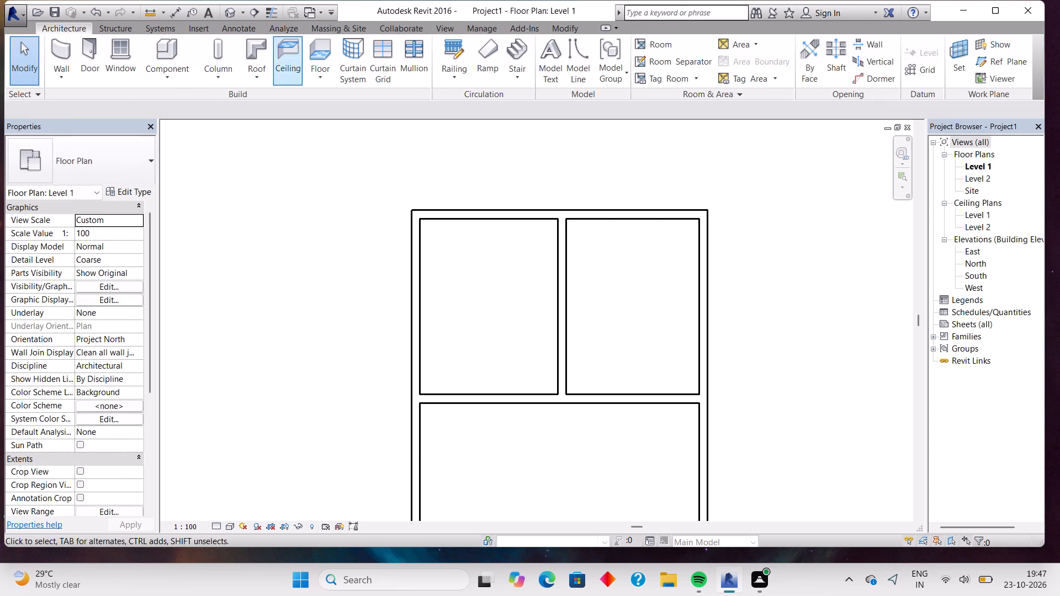
Recheck the clear widths of both upper rooms with unplaced aligned dimensions between their side faces.
click(78, 49)
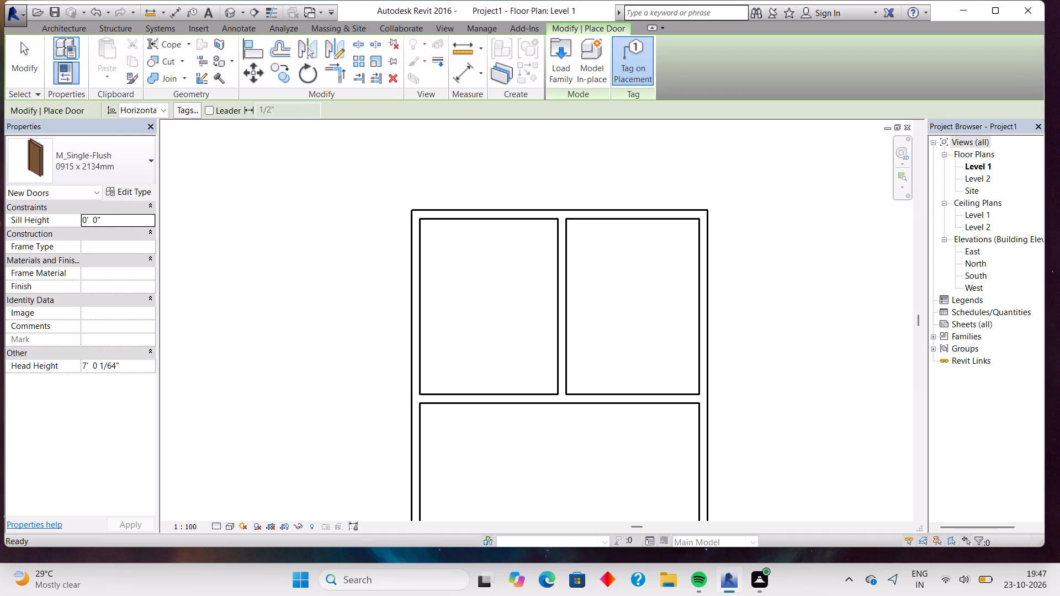
click(459, 78)
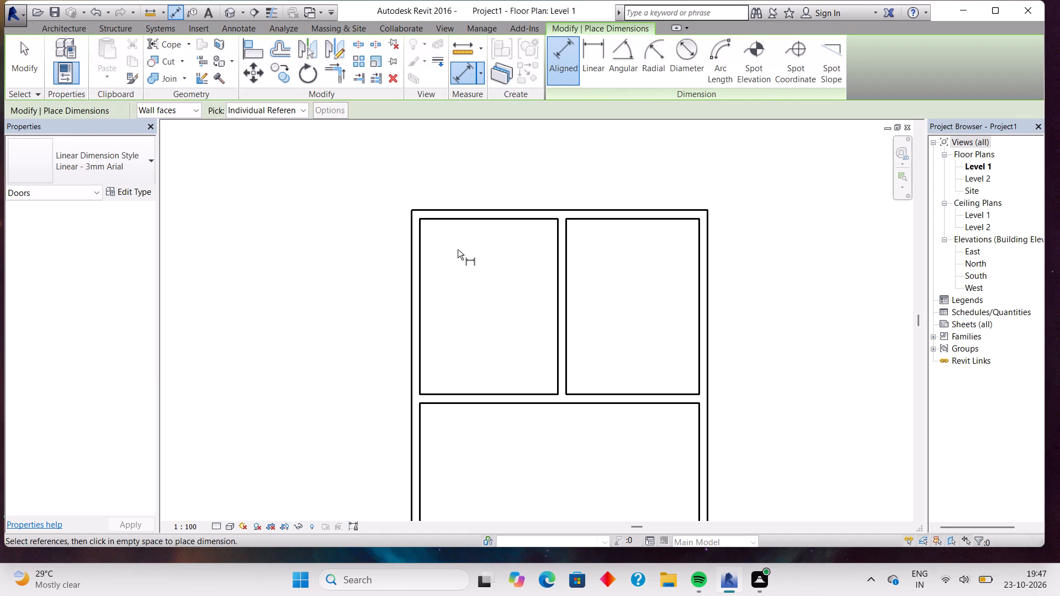
click(420, 277)
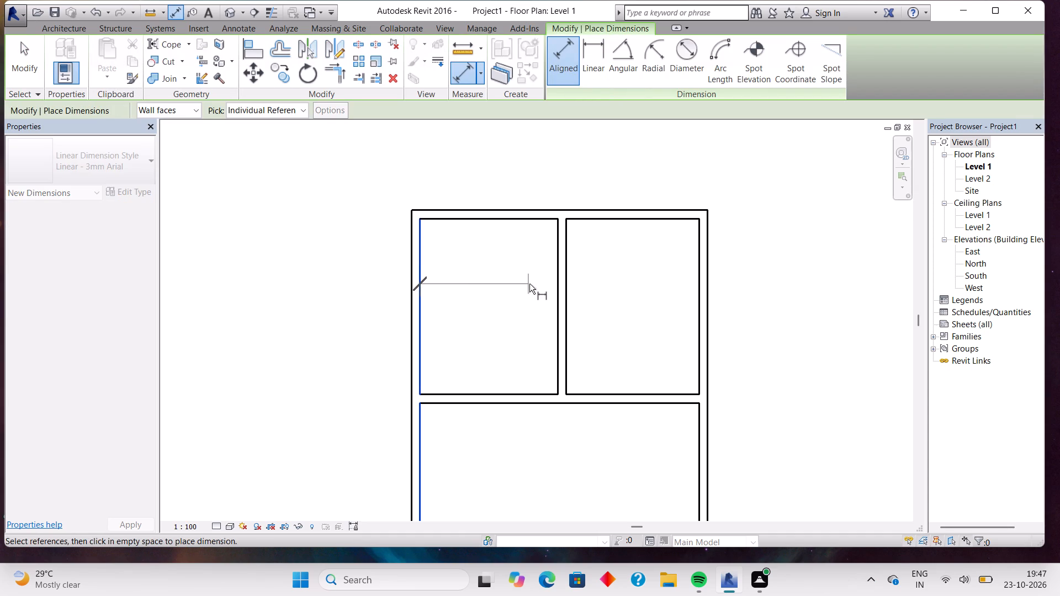
click(556, 296)
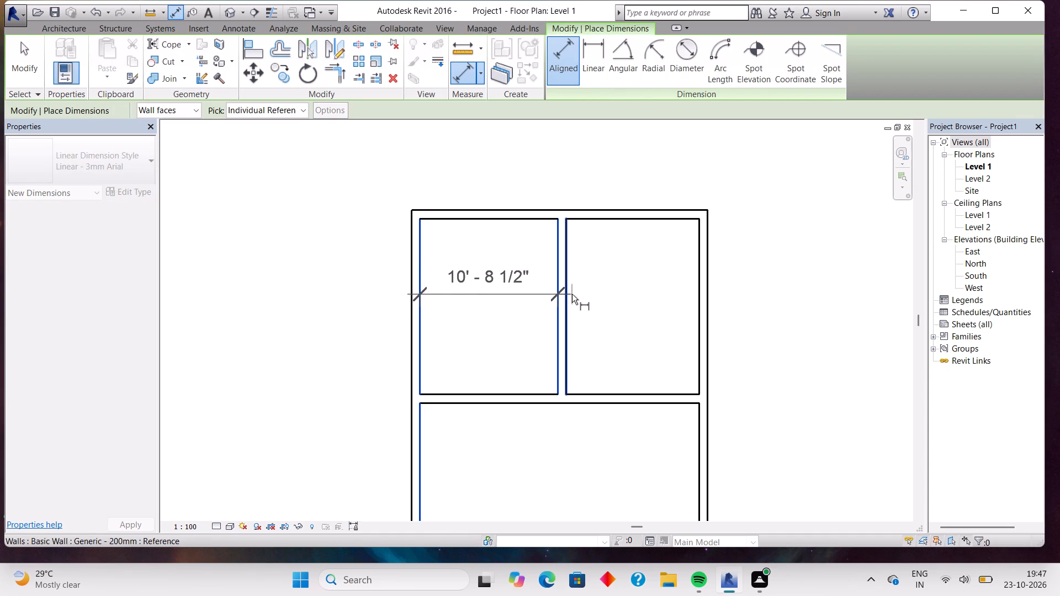
key(Escape)
click(569, 291)
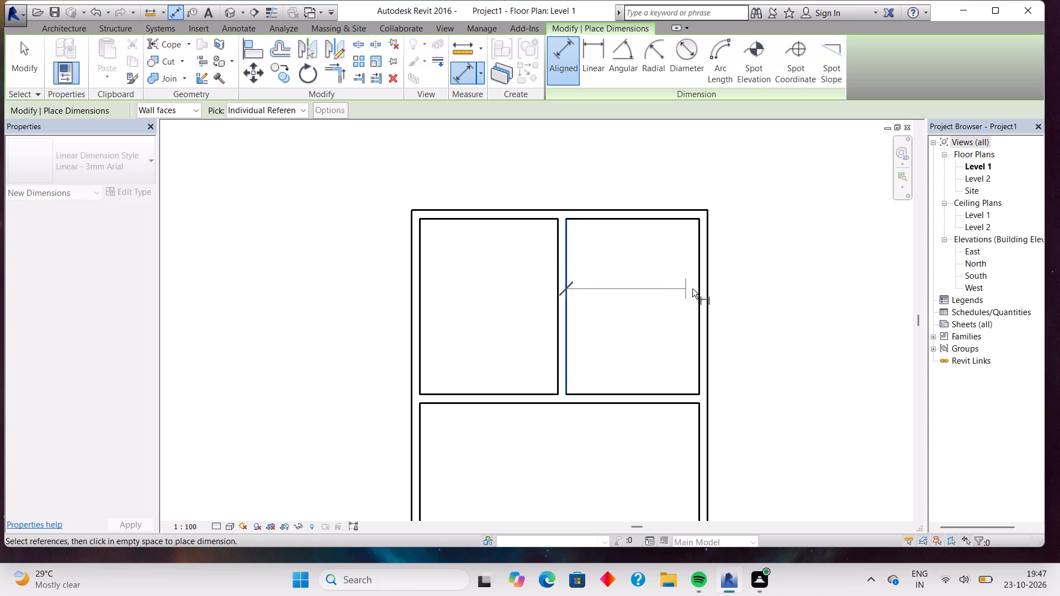
click(698, 289)
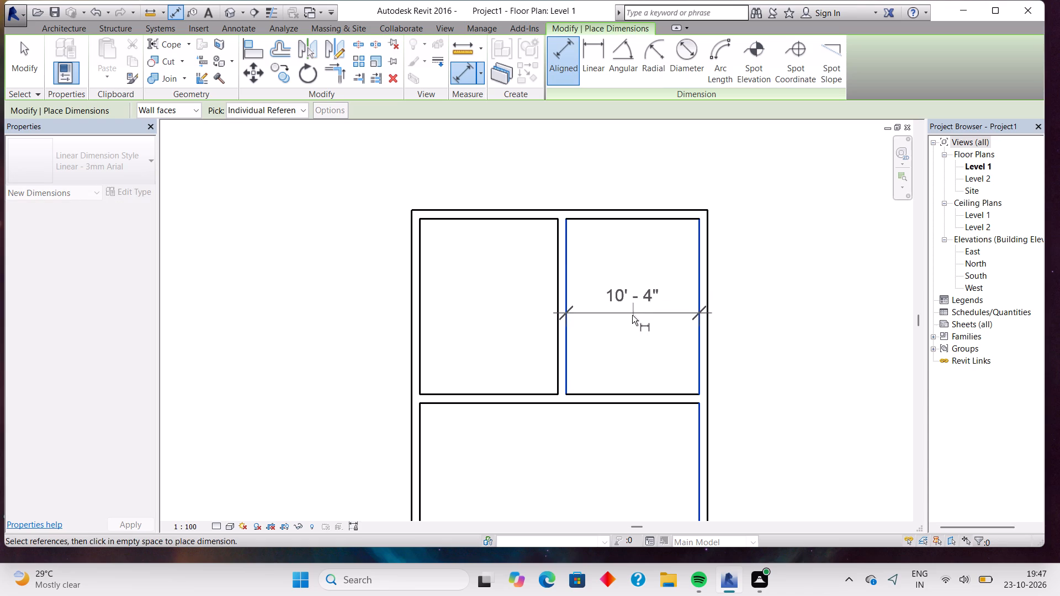
key(Escape)
Draw two walls enclosing a small room about 6' 6" by 4' 8" in the upper-left corner of the large lower room.
scroll(632, 315, down, 4)
middle_drag(632, 315, 593, 176)
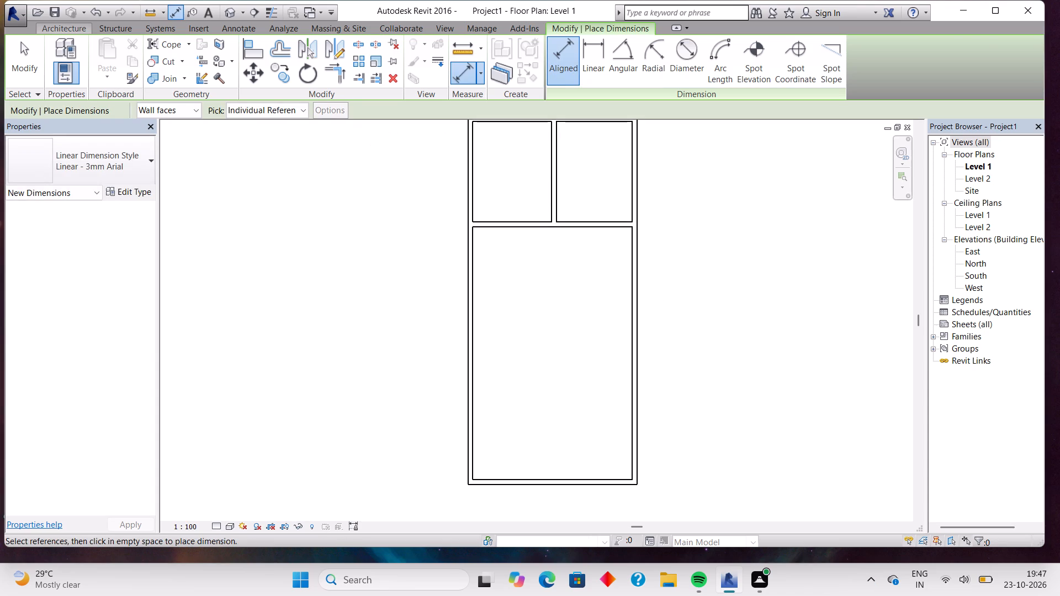
click(74, 26)
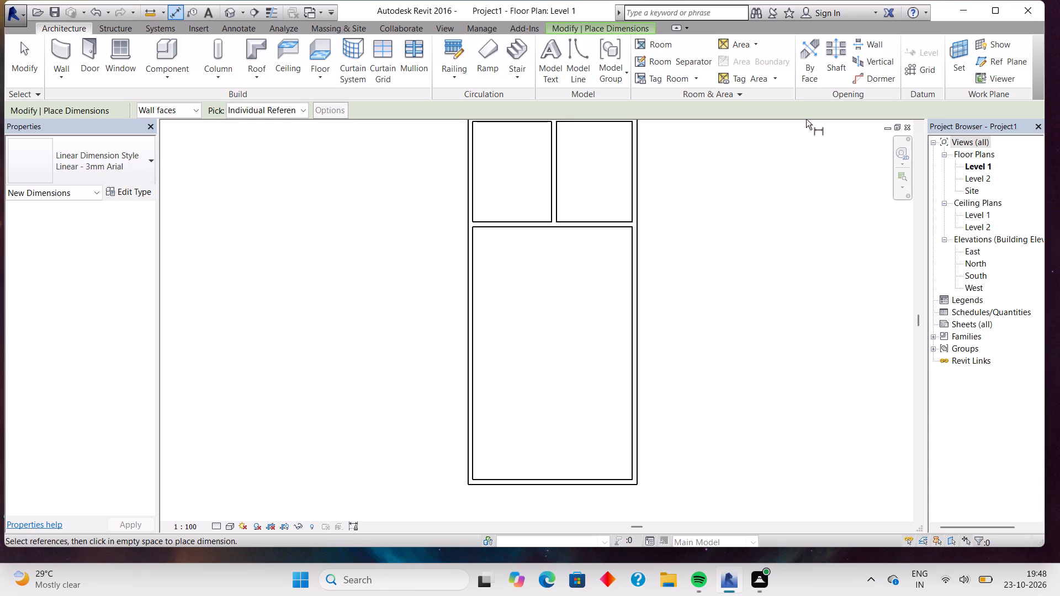
middle_drag(693, 201, 718, 292)
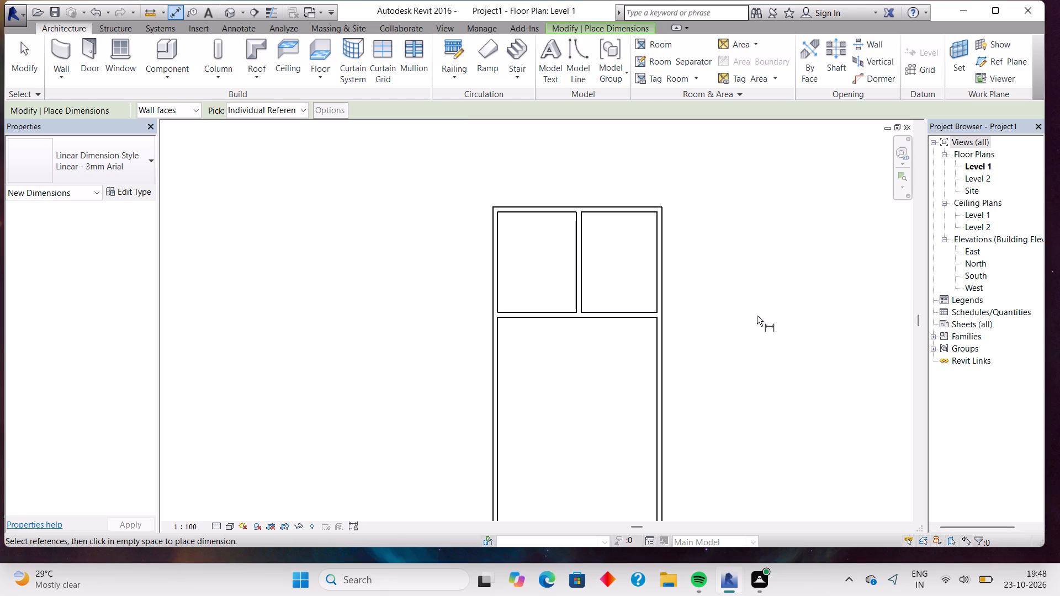
middle_drag(732, 345, 754, 280)
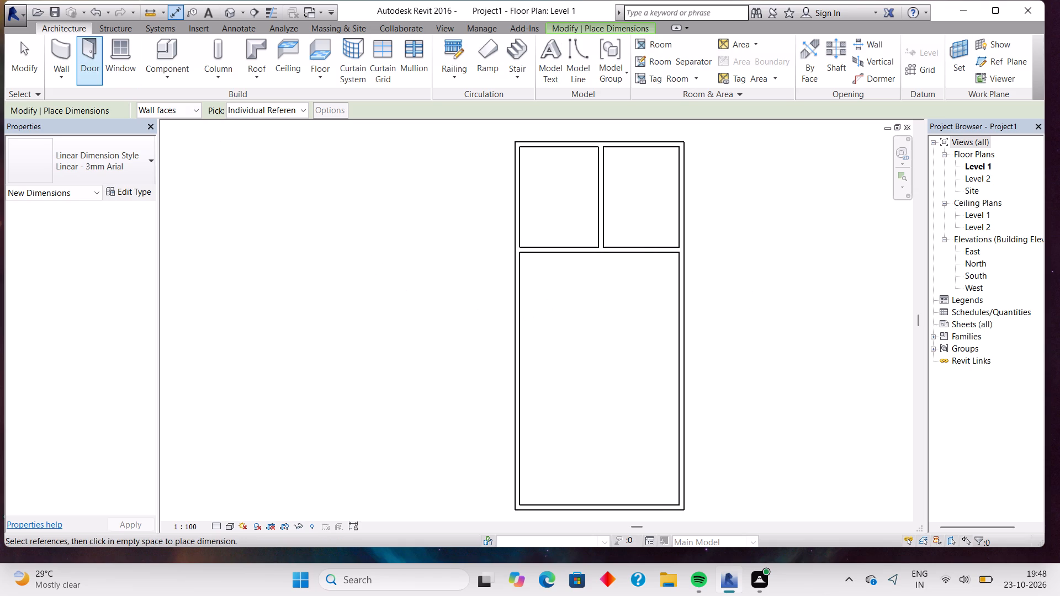
click(60, 51)
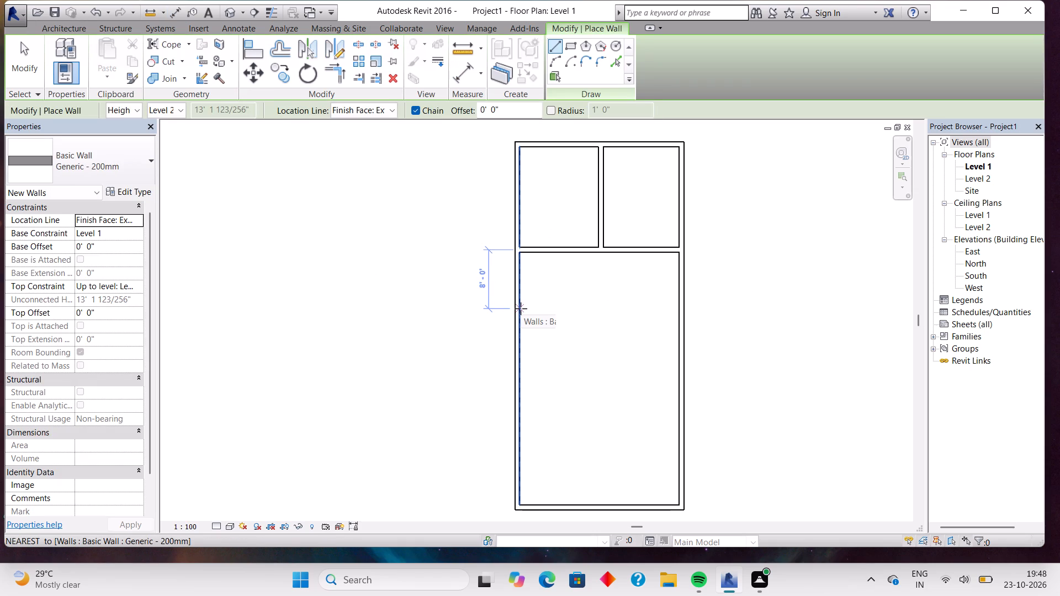
scroll(521, 308, up, 5)
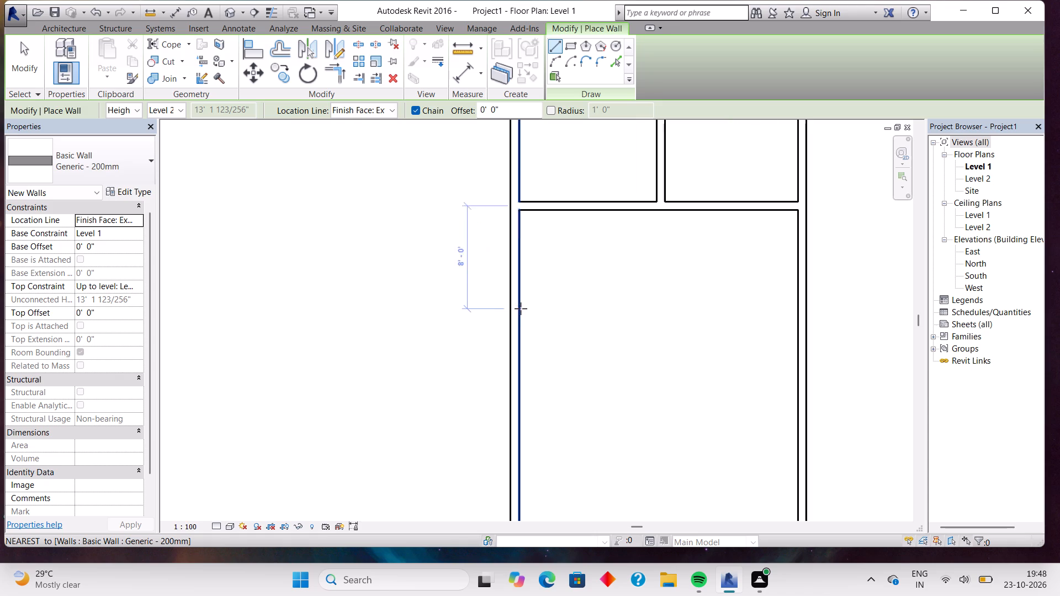
scroll(521, 308, up, 2)
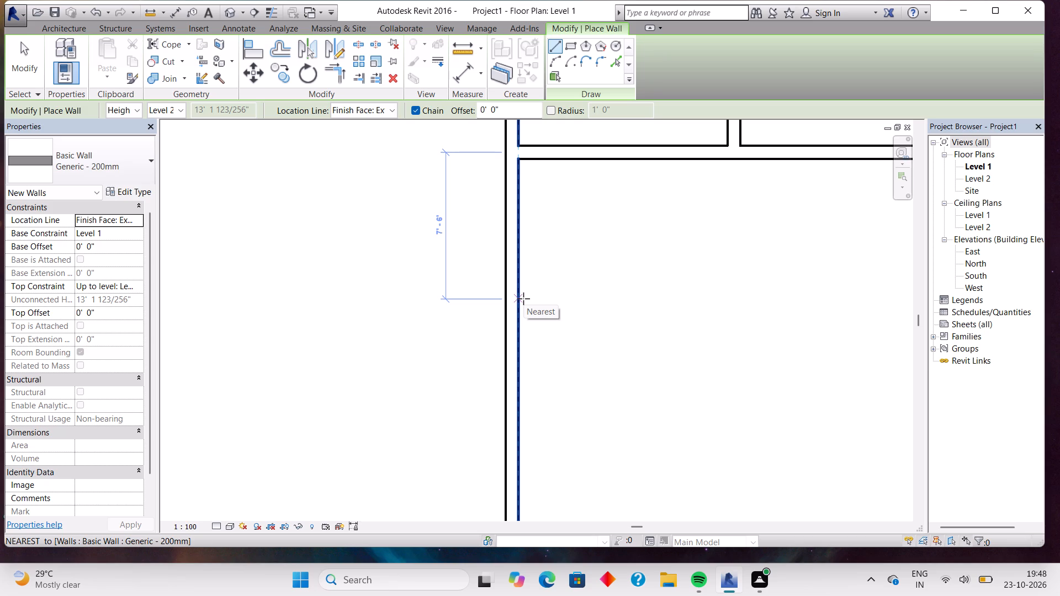
click(516, 250)
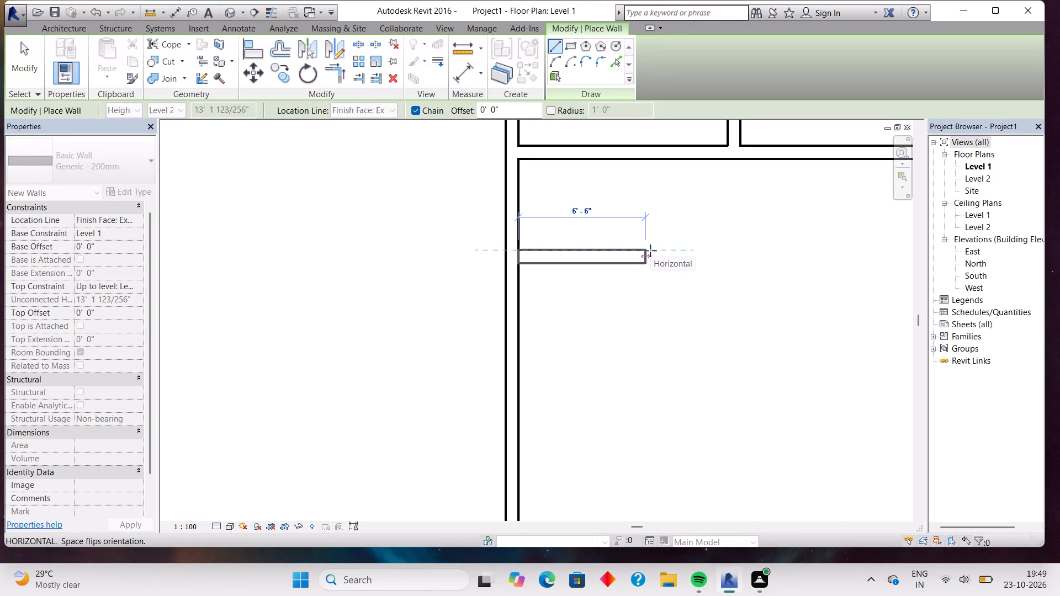
click(650, 251)
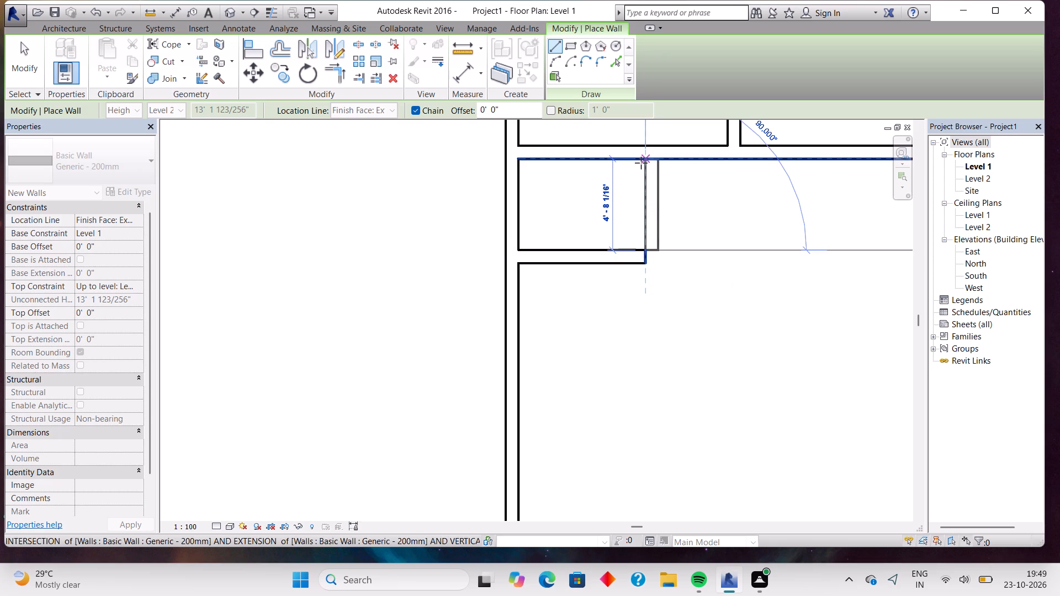
click(641, 163)
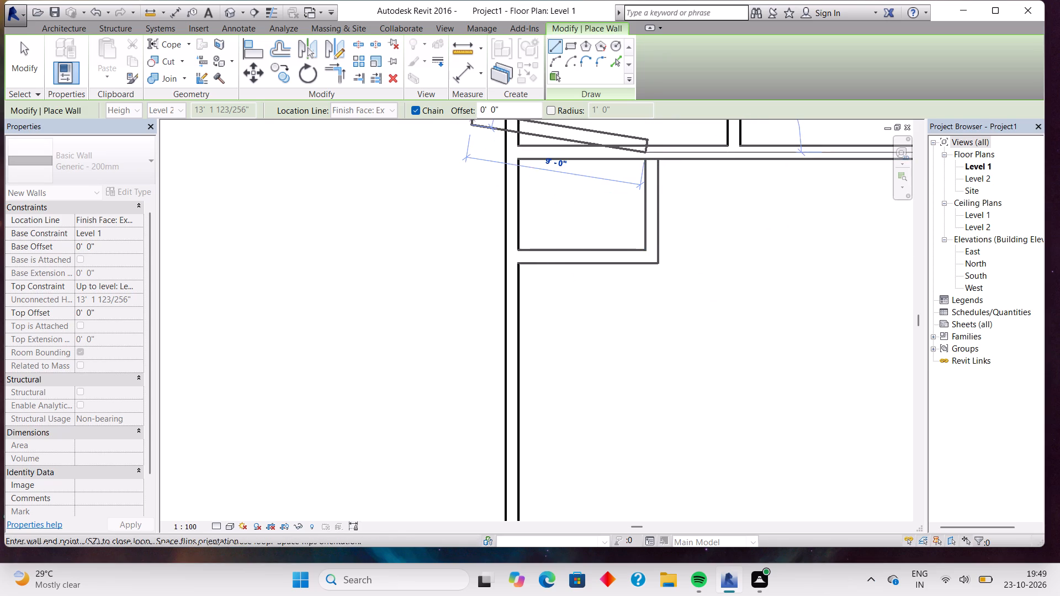
key(Escape)
Check the clear width and depth of the new small room with unplaced aligned dimensions between its inner wall faces.
click(460, 76)
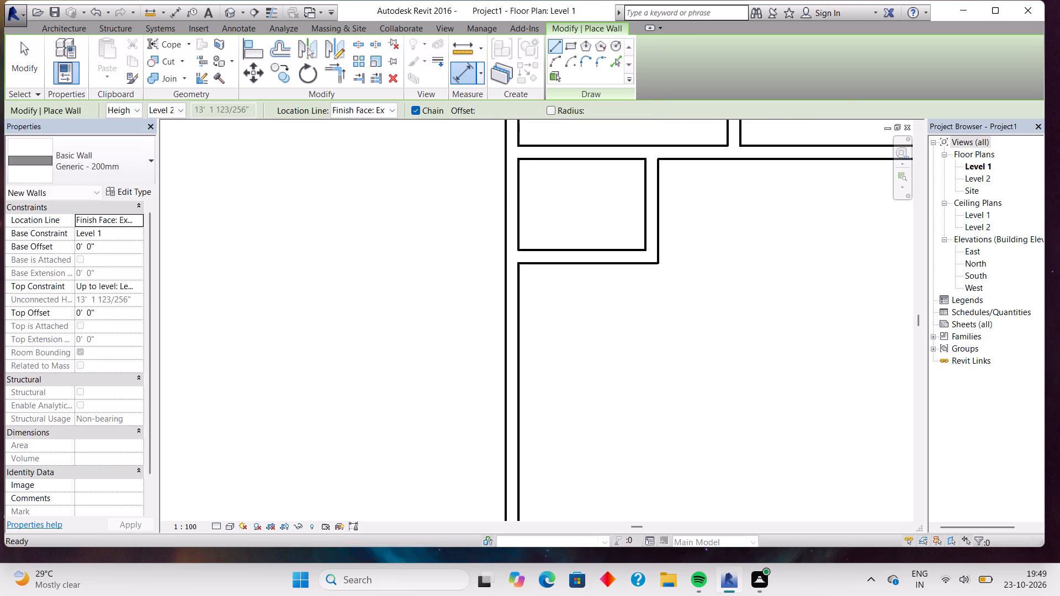
click(519, 209)
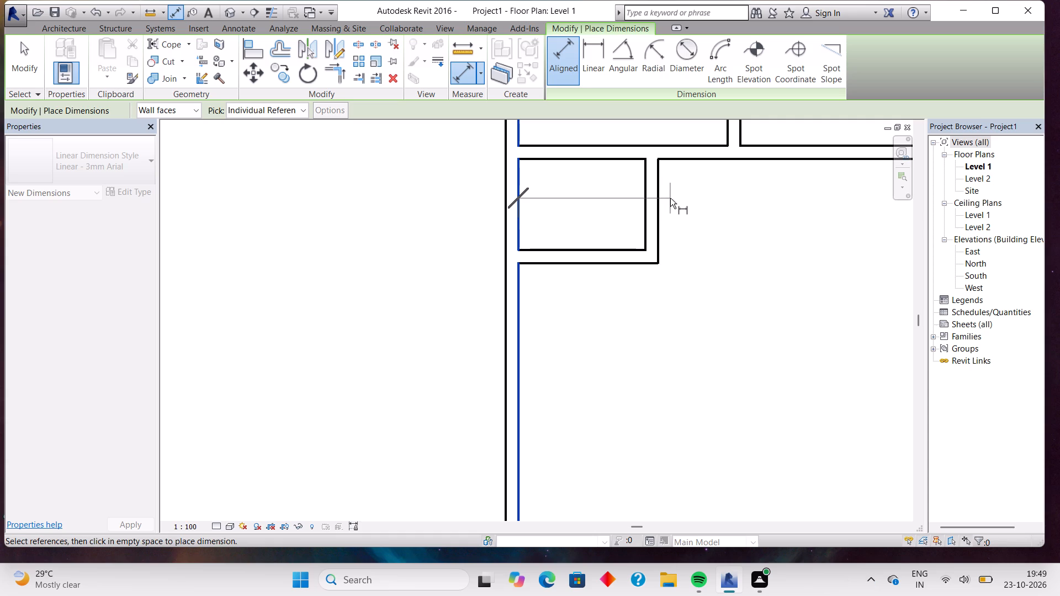
click(647, 201)
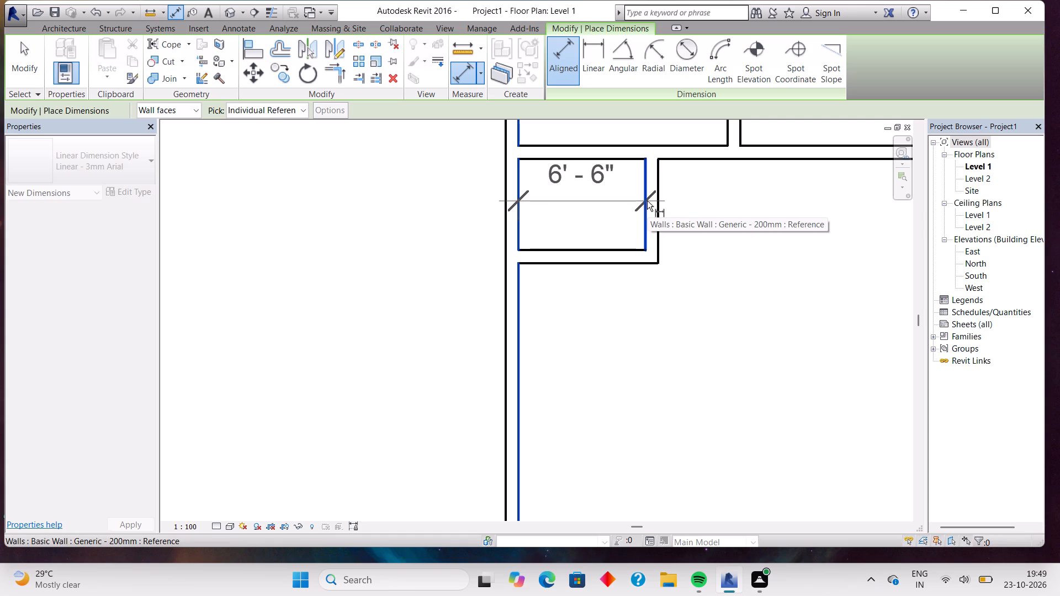
key(Escape)
click(568, 164)
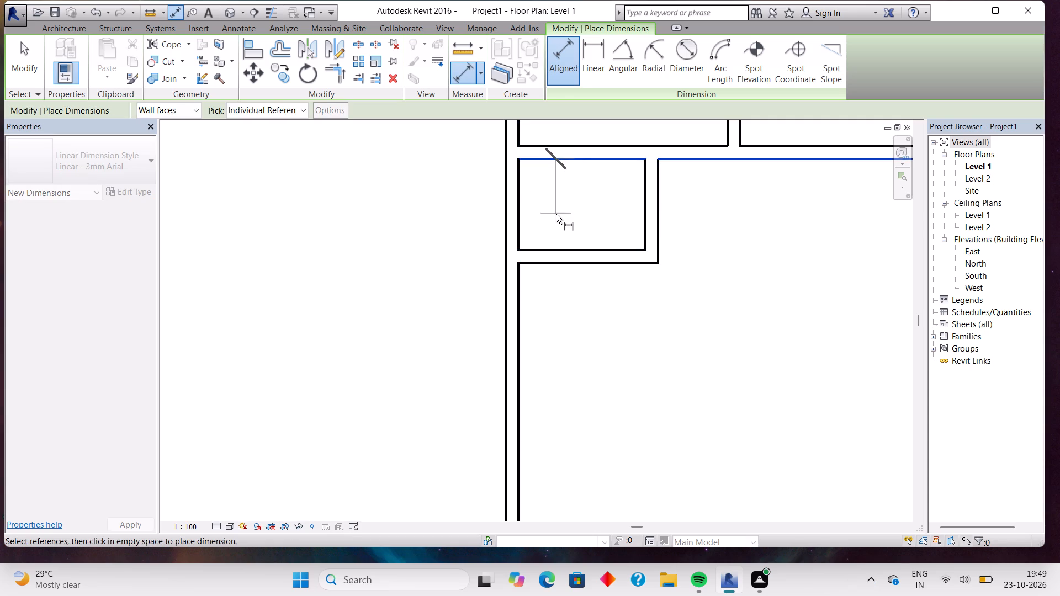
click(568, 250)
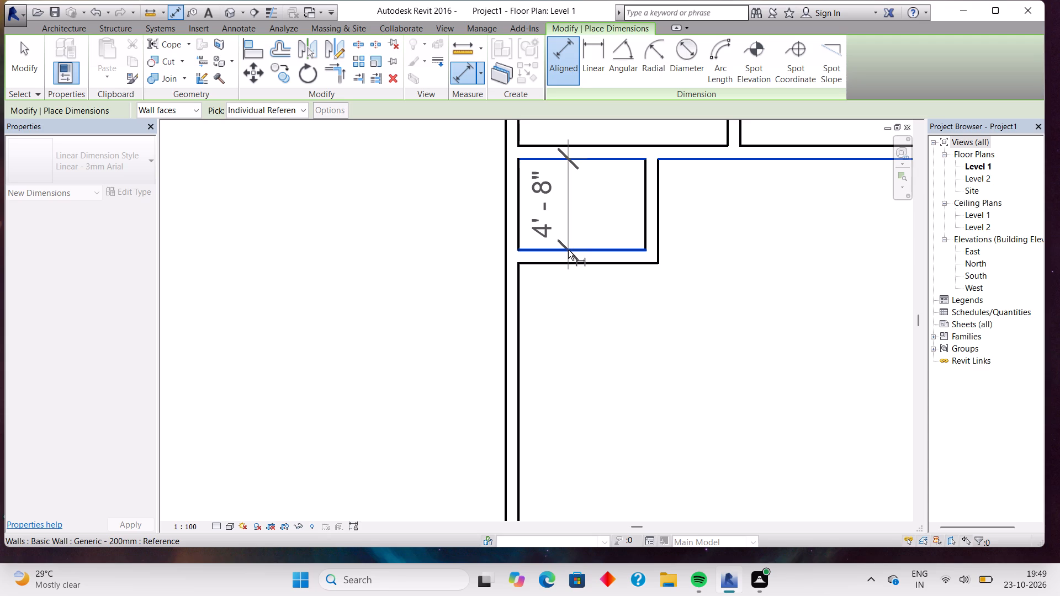
key(Escape)
key(Escape)
key(Escape)
key(Escape)
key(Escape)
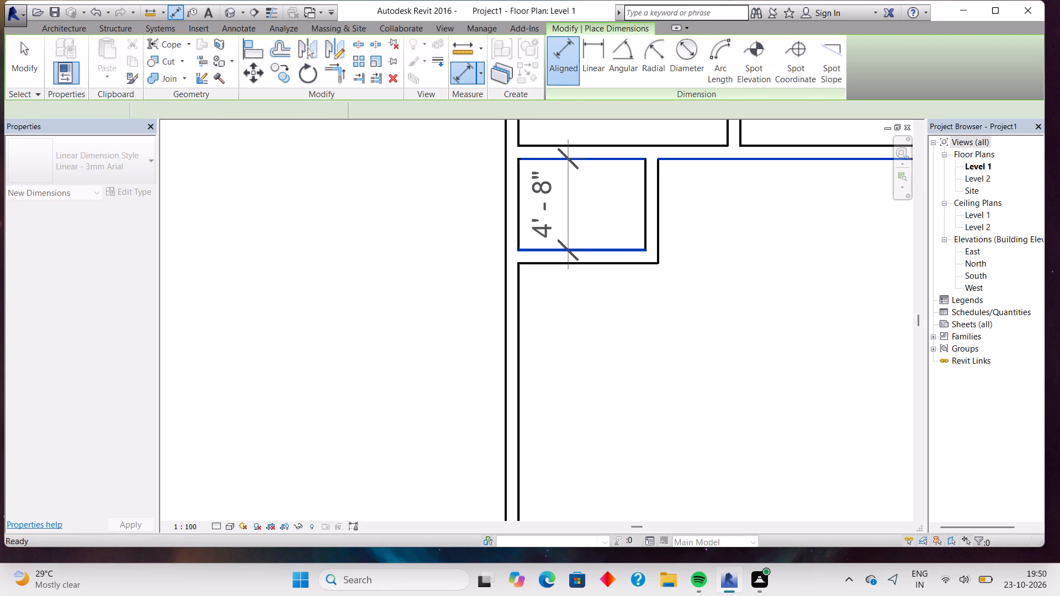
Nudge the small room's lower wall up once, to a clear depth of about 4' 7".
click(585, 256)
scroll(585, 256, up, 3)
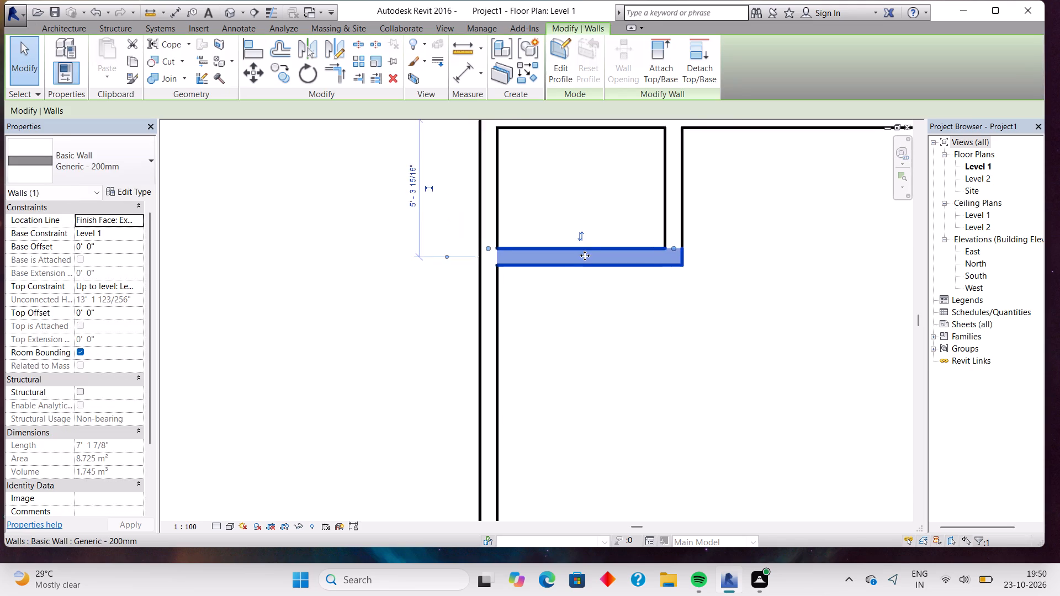
scroll(585, 256, up, 2)
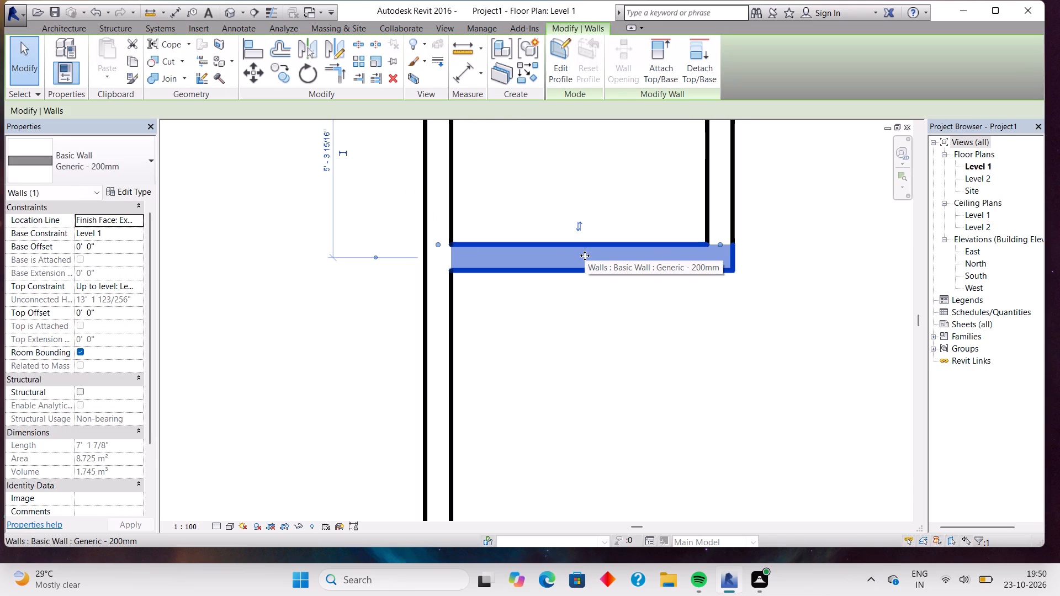
key(Up)
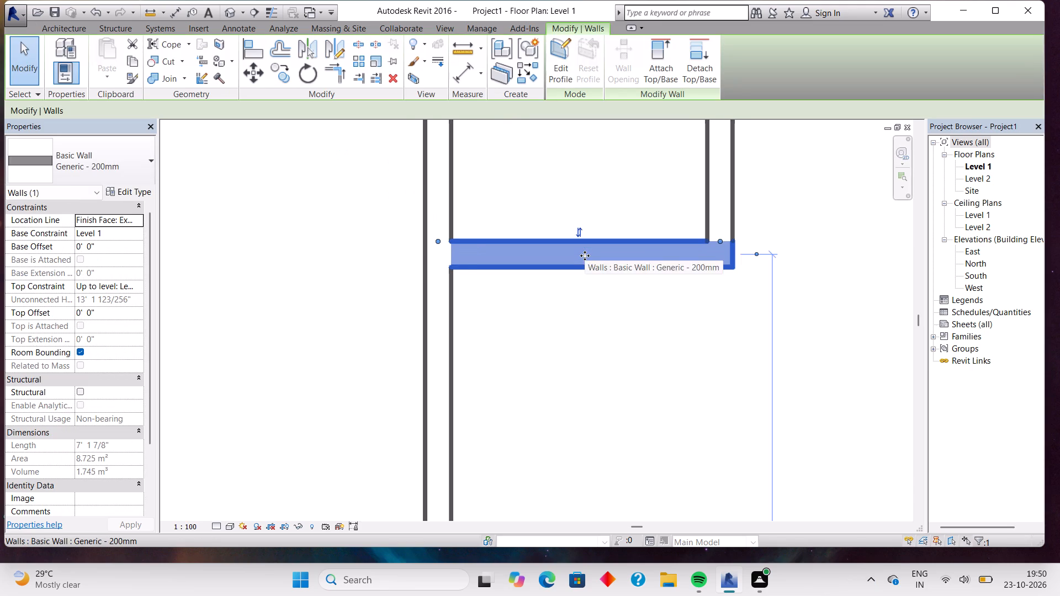
Recheck the small room's clear depth and width with unplaced aligned dimensions between its inner faces.
scroll(585, 256, down, 6)
middle_drag(587, 234, 592, 294)
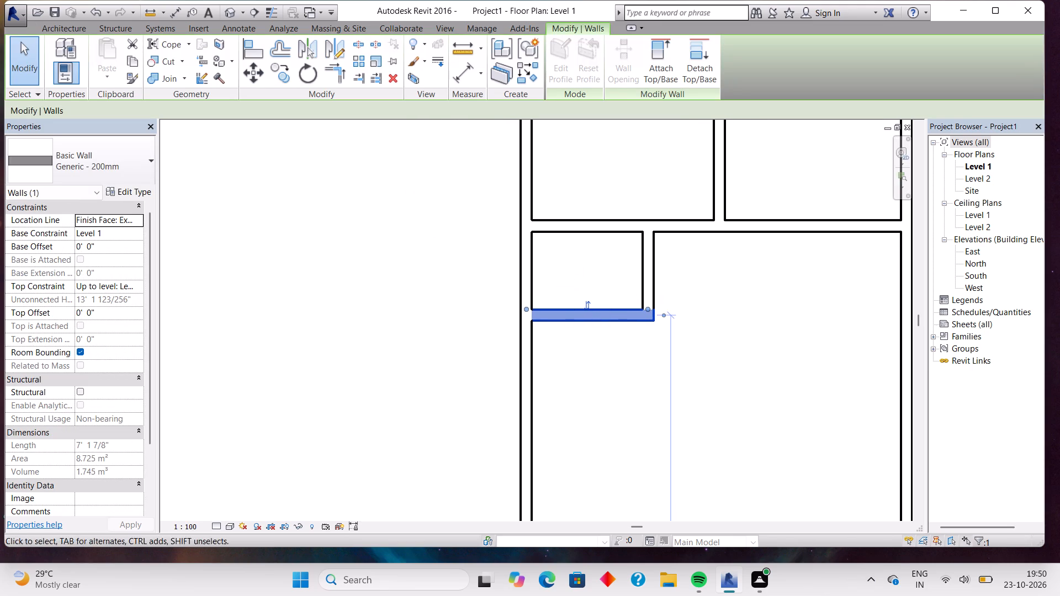
click(468, 73)
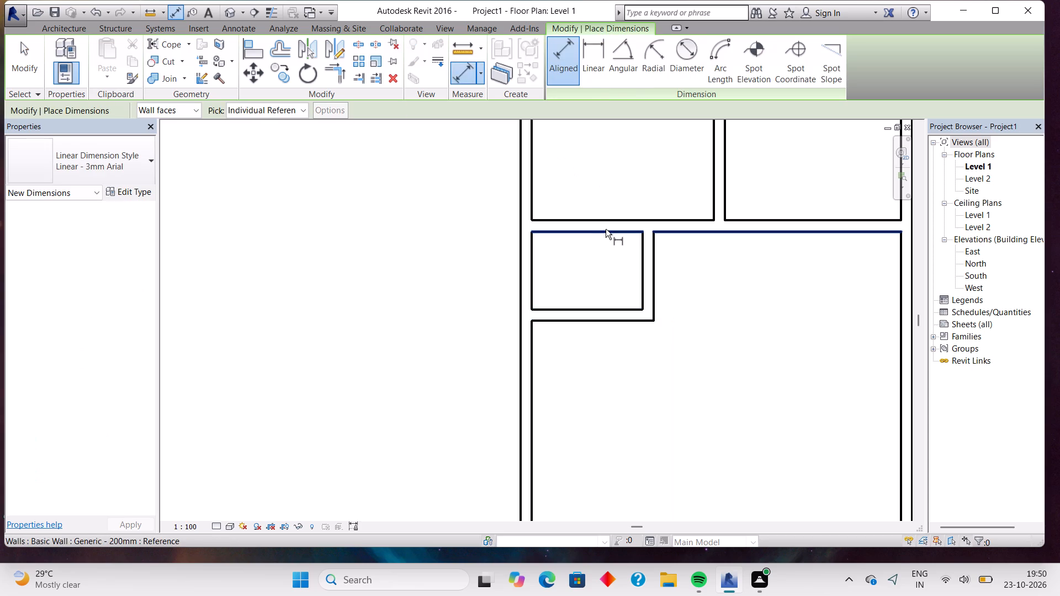
click(601, 234)
click(591, 307)
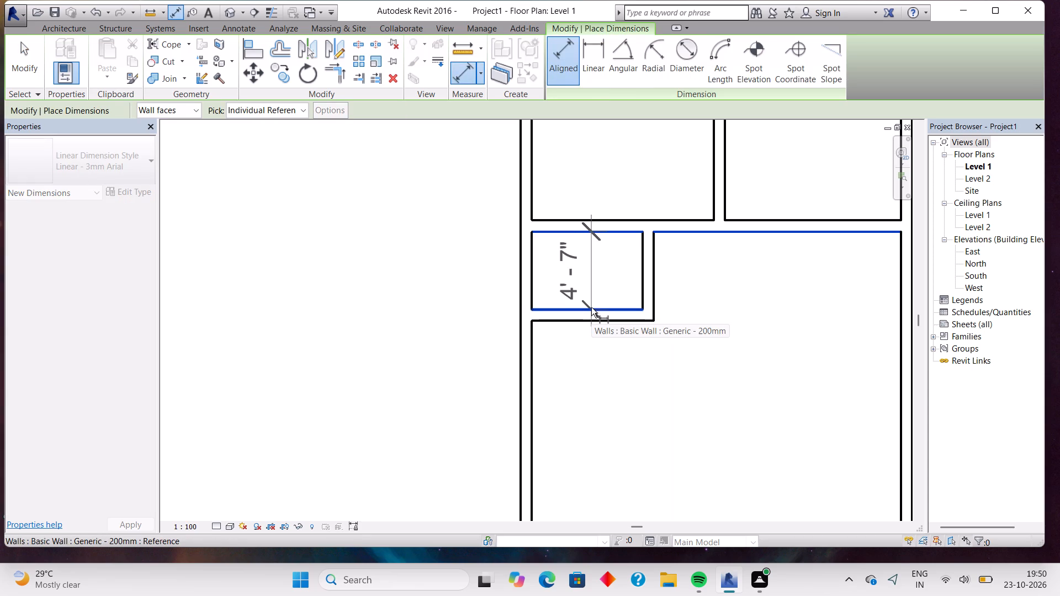
key(Escape)
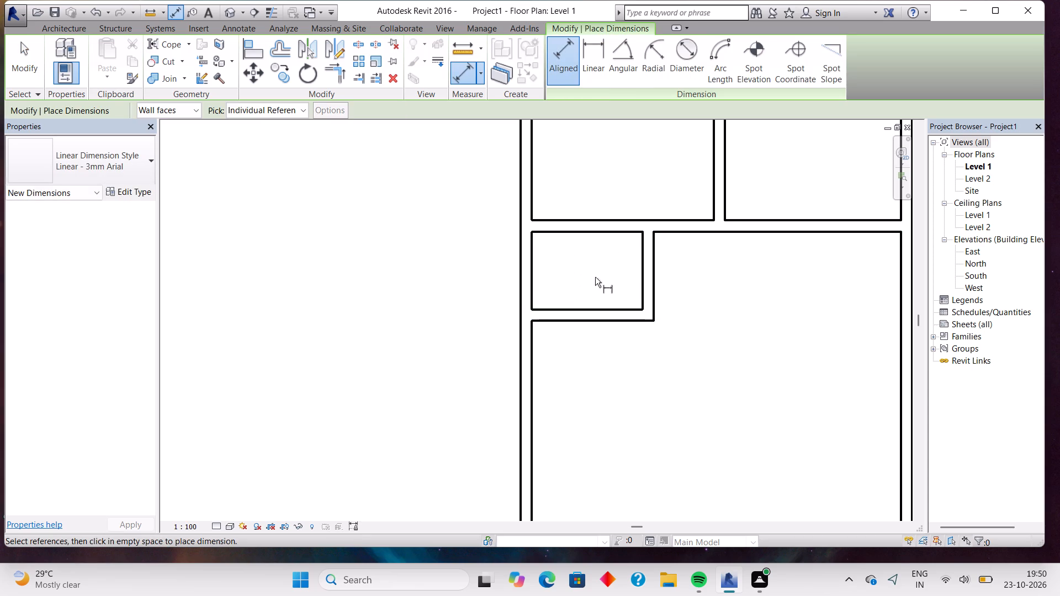
click(533, 280)
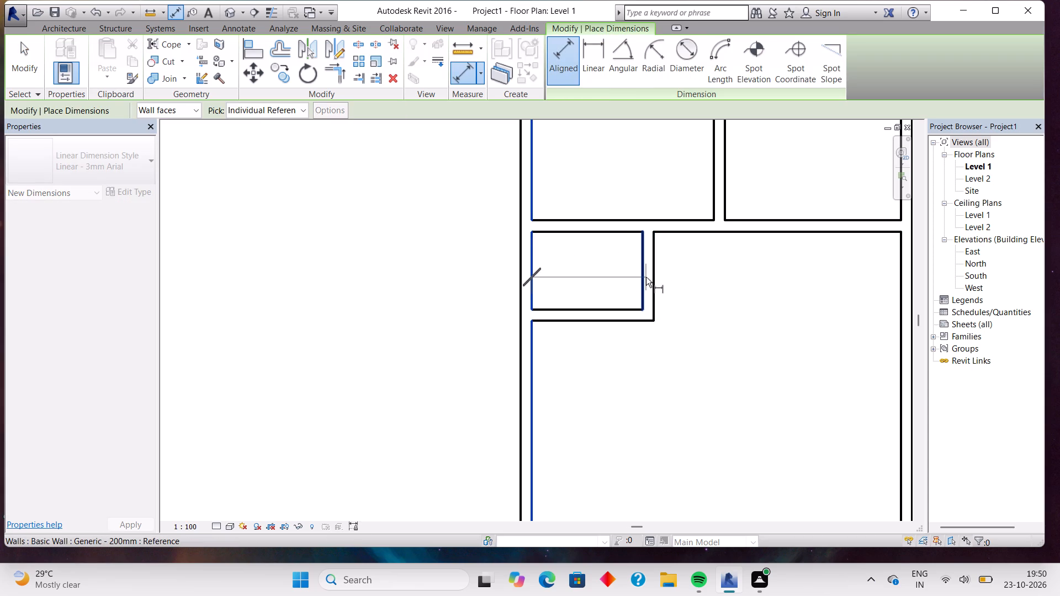
click(645, 276)
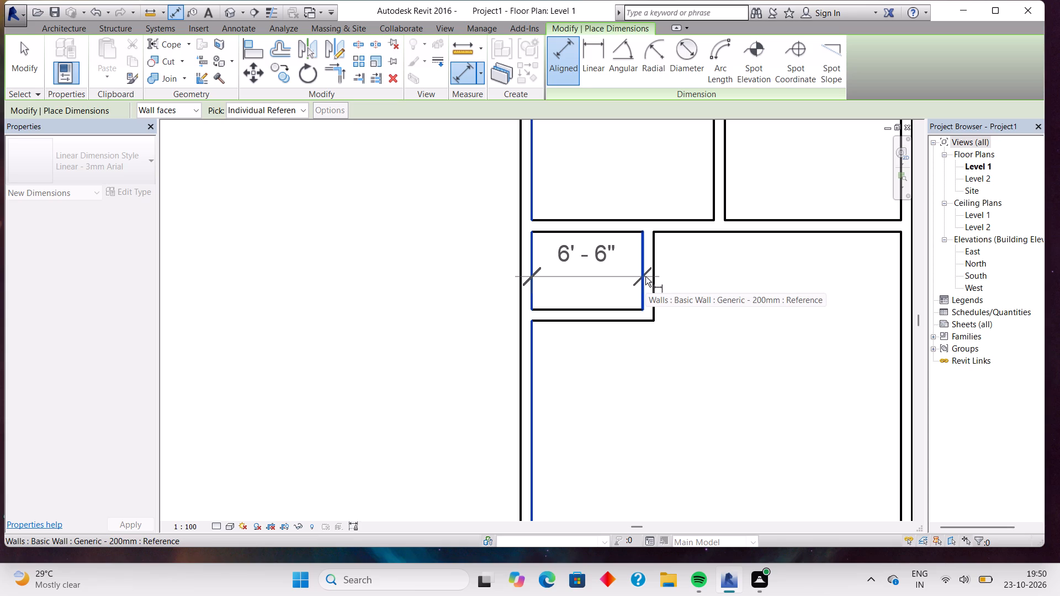
key(Escape)
key(Escape)
Nudge the small room's right wall one small increment to the right.
scroll(645, 276, up, 5)
click(645, 276)
key(Right)
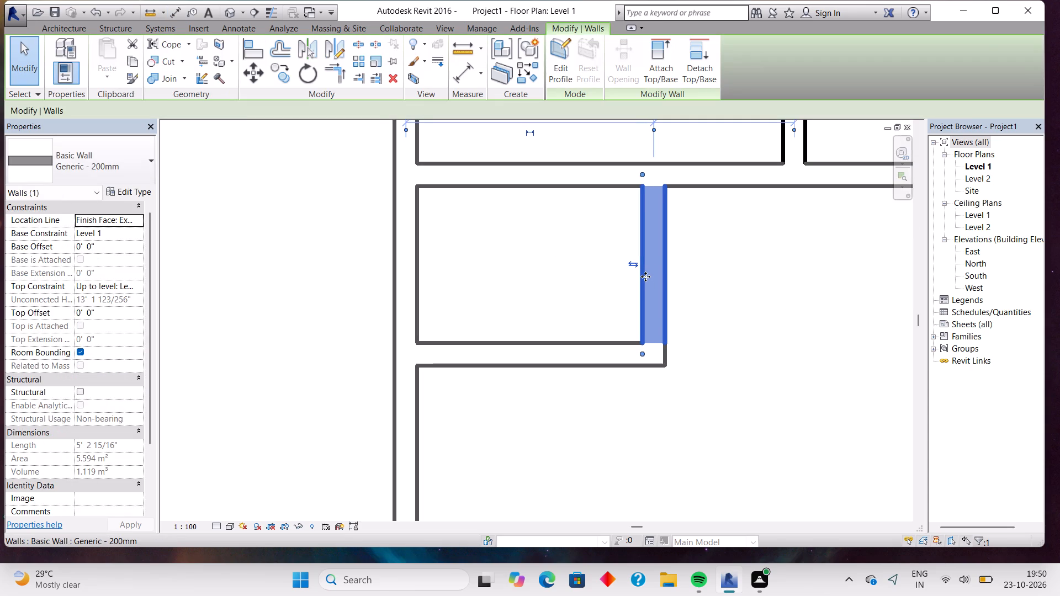
key(Escape)
Start a new wall for the next partition in the large area around the small room.
scroll(645, 276, down, 5)
middle_drag(645, 276, 638, 302)
middle_click(638, 302)
middle_drag(851, 370, 729, 315)
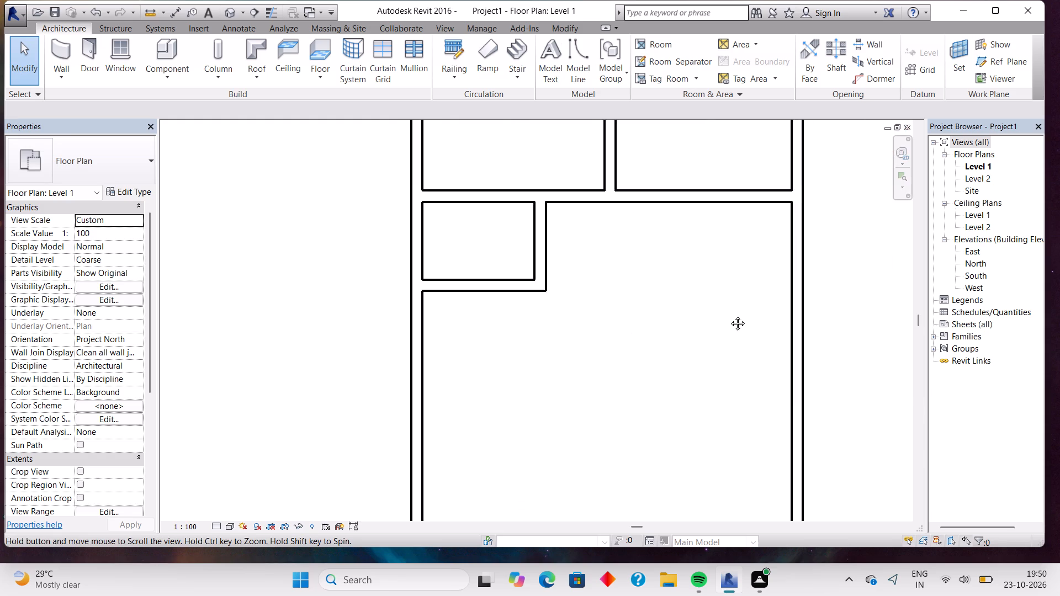
middle_drag(729, 315, 713, 320)
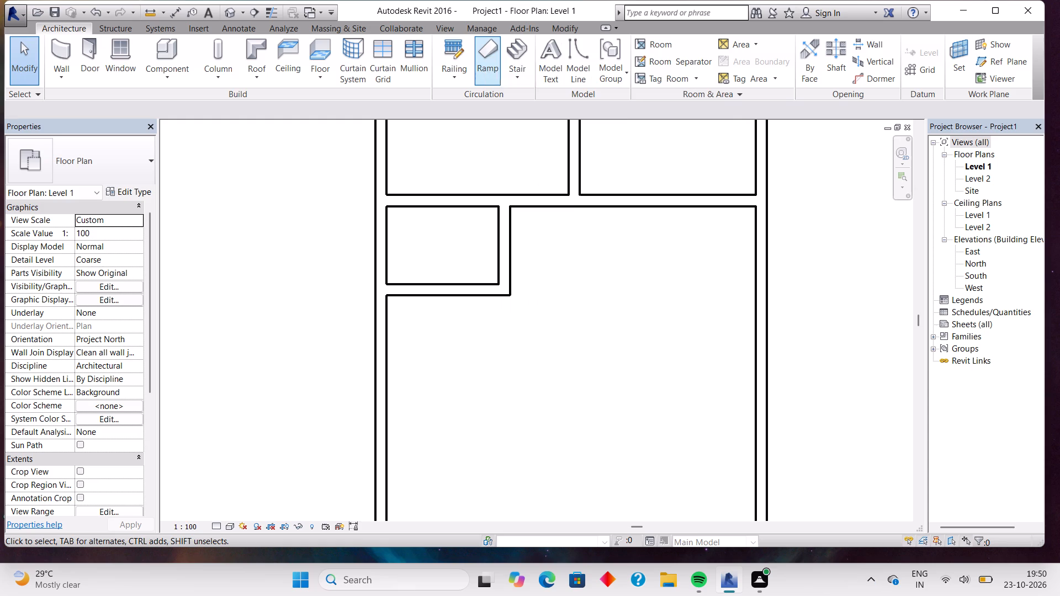
click(60, 41)
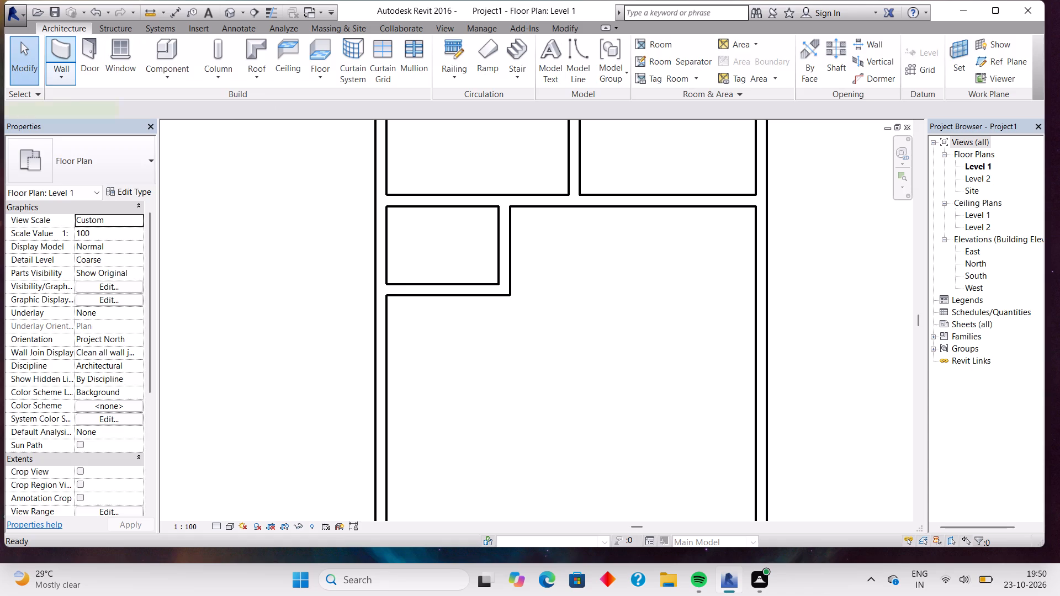
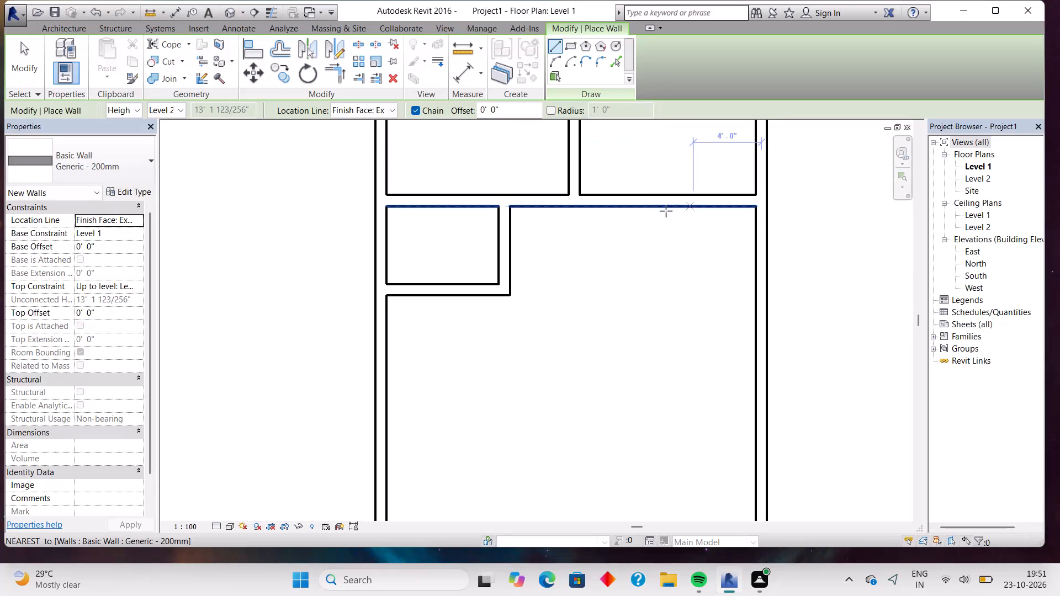
Draw an L-shaped partition forming a second small room about 6' 2" wide against the right outer wall, level with the first small room's lower wall.
click(652, 210)
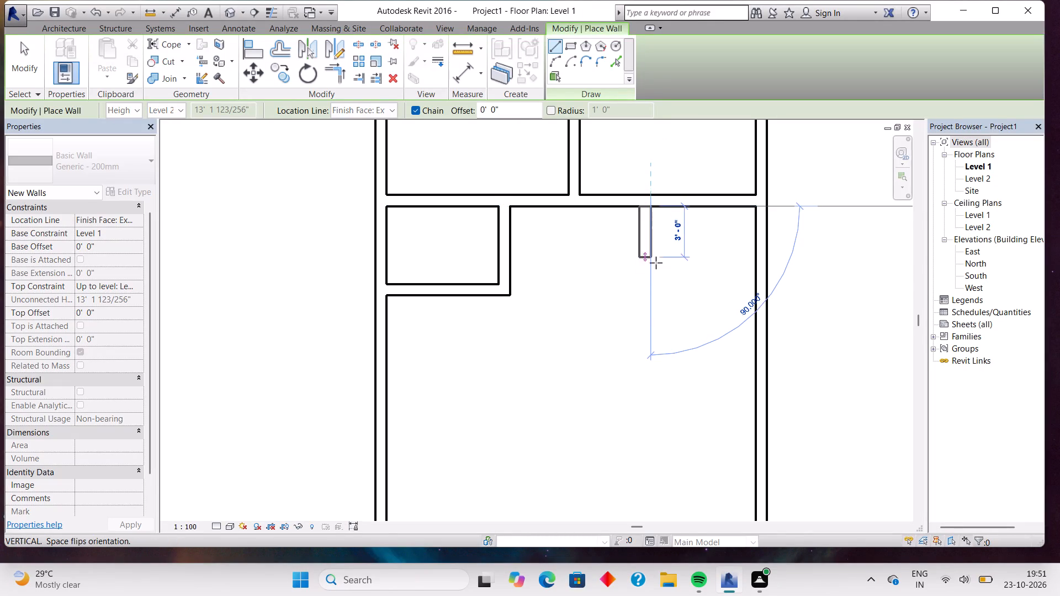
click(657, 285)
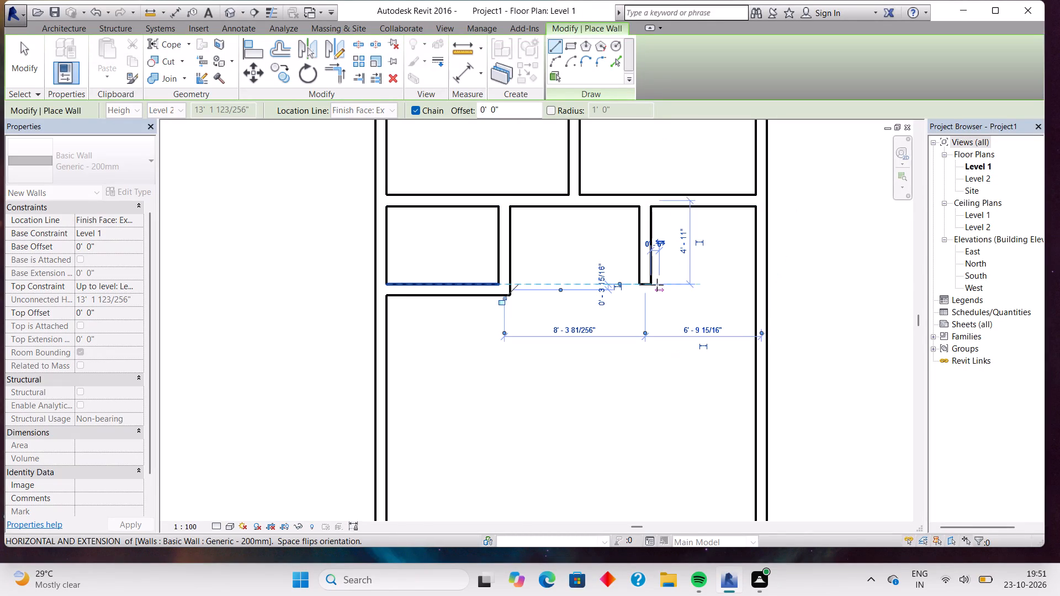
click(752, 282)
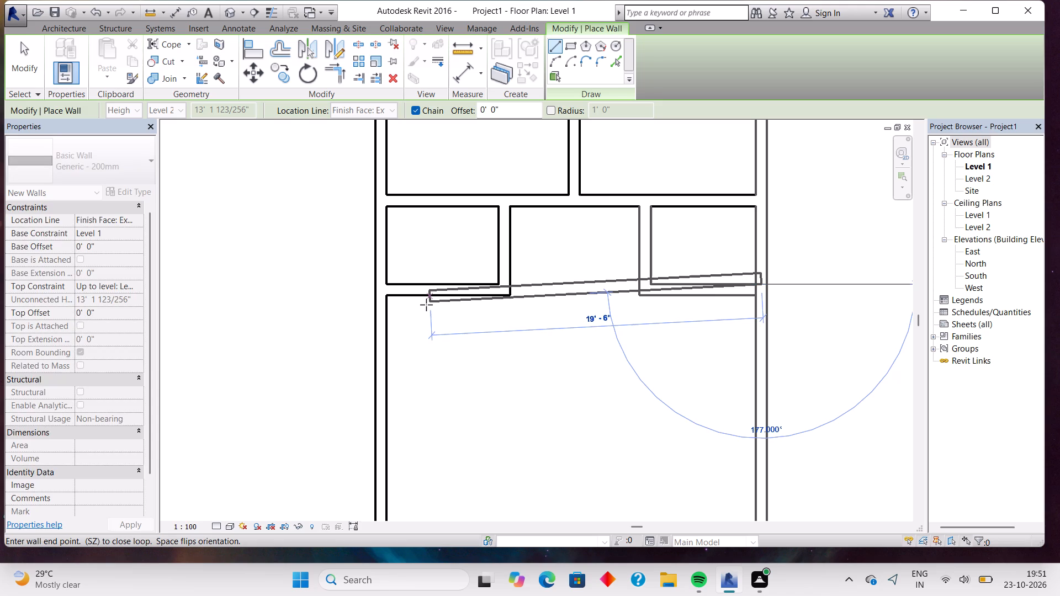
key(Escape)
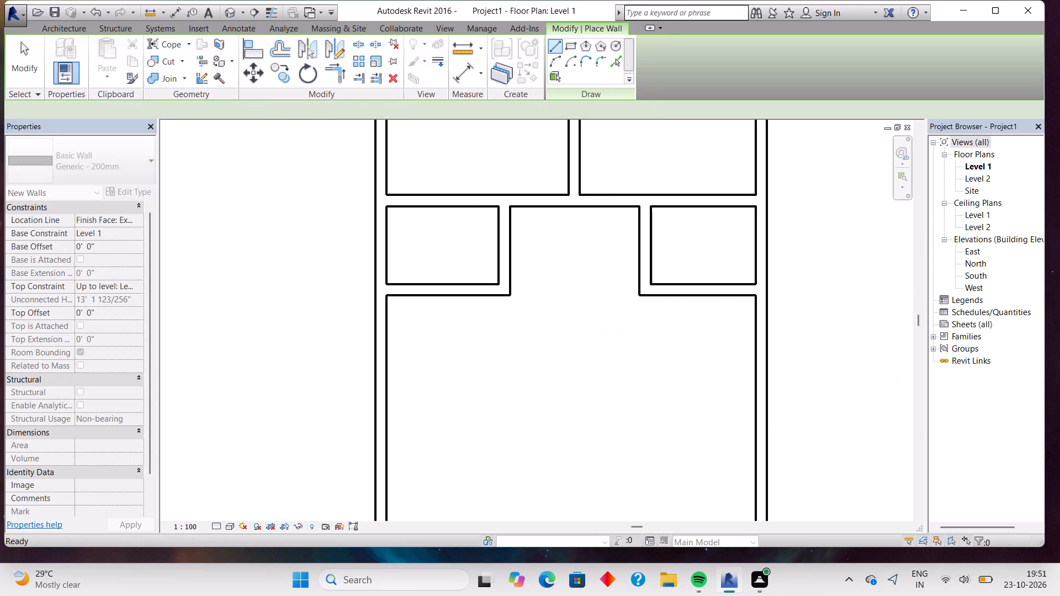
key(Escape)
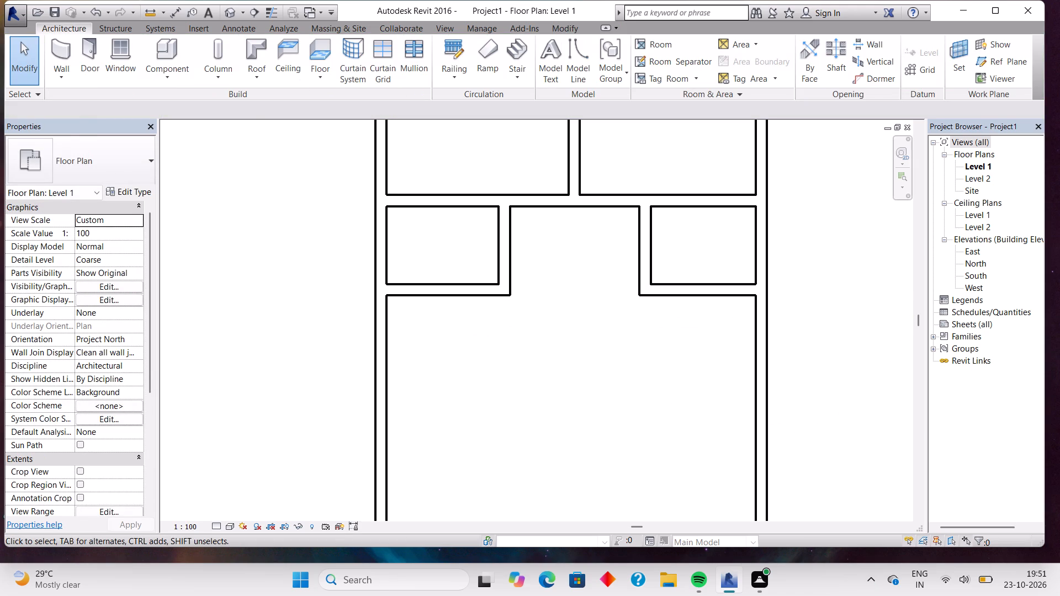
Measure the new right small room's clear width between its inner wall faces with an unplaced aligned dimension.
scroll(553, 256, down, 1)
middle_drag(675, 245, 664, 248)
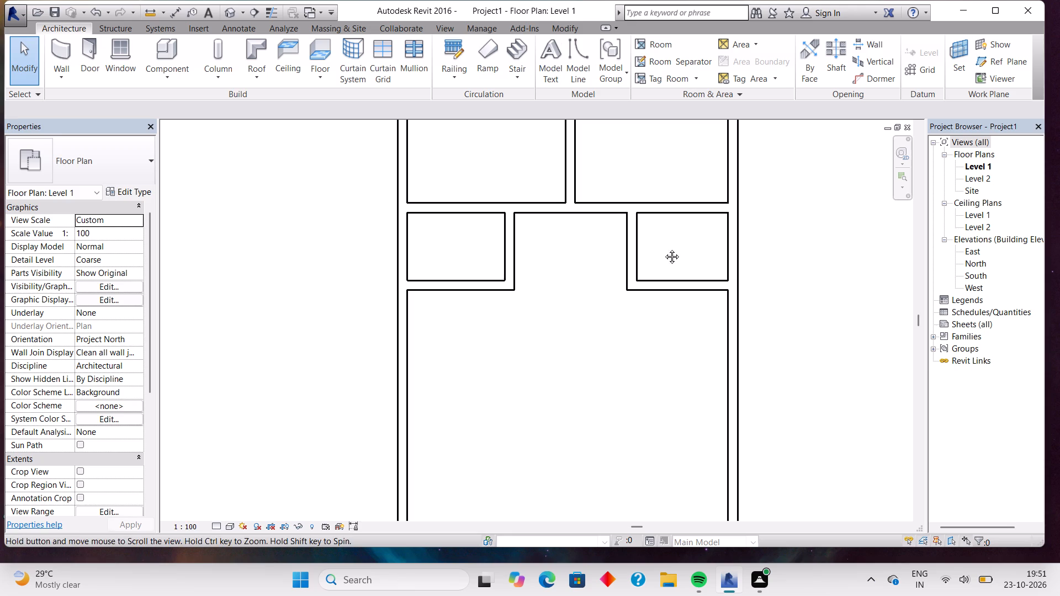
middle_drag(664, 248, 556, 295)
scroll(555, 296, up, 7)
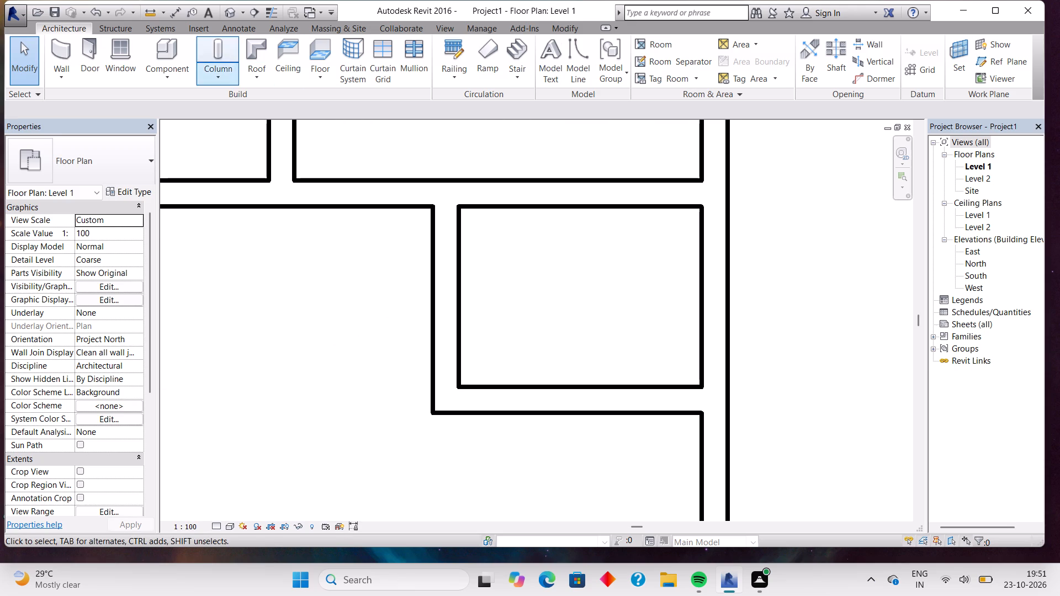
click(60, 50)
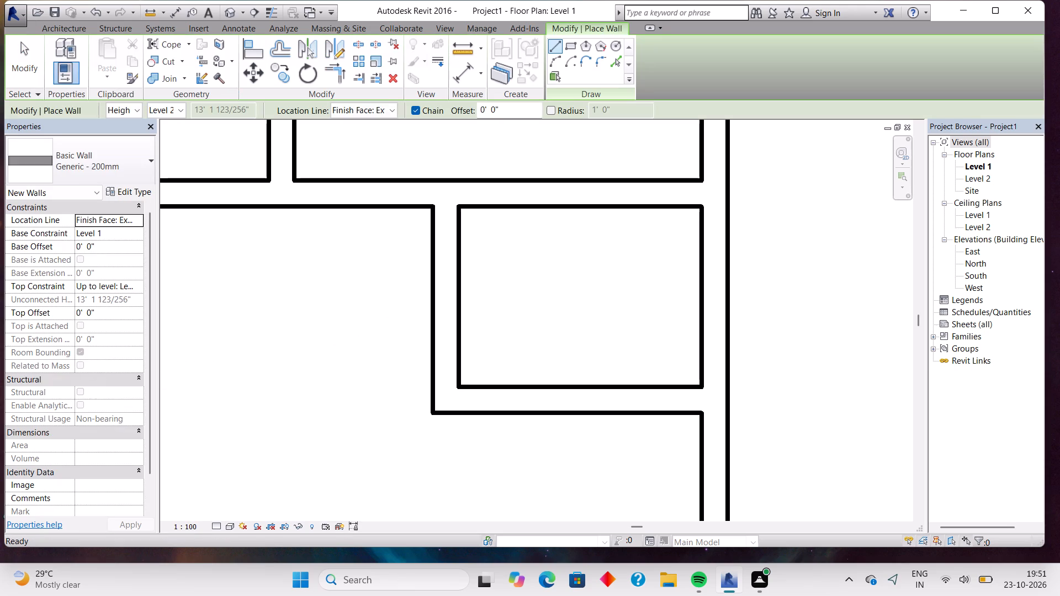
click(464, 82)
click(446, 278)
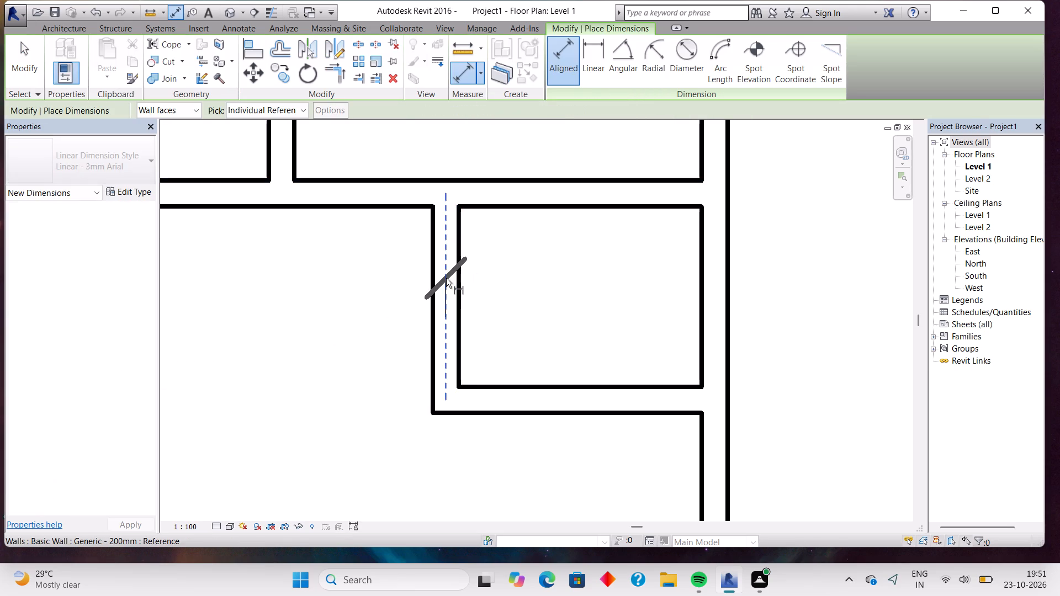
click(174, 108)
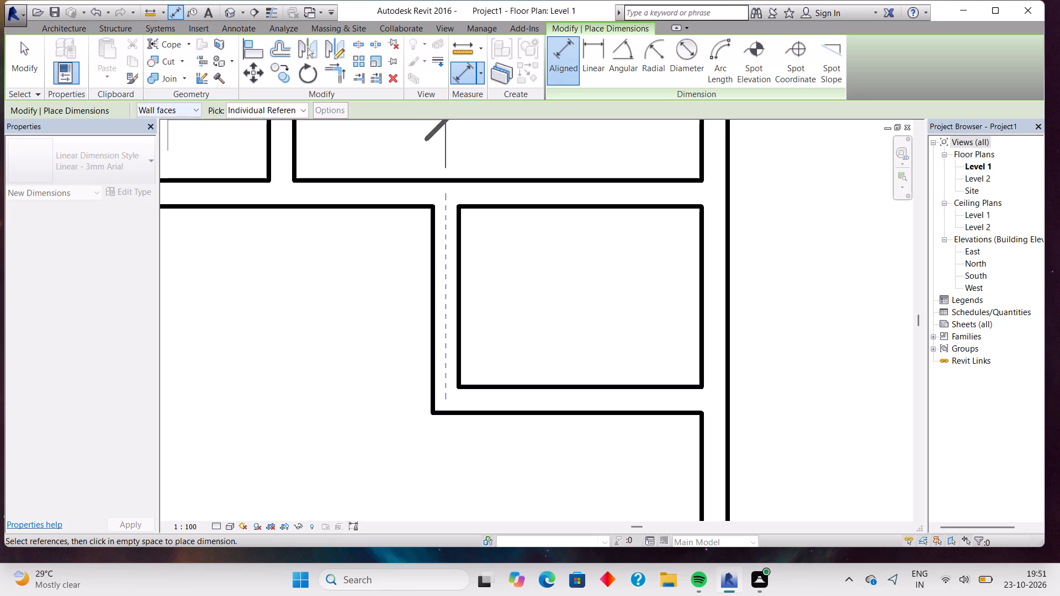
click(177, 139)
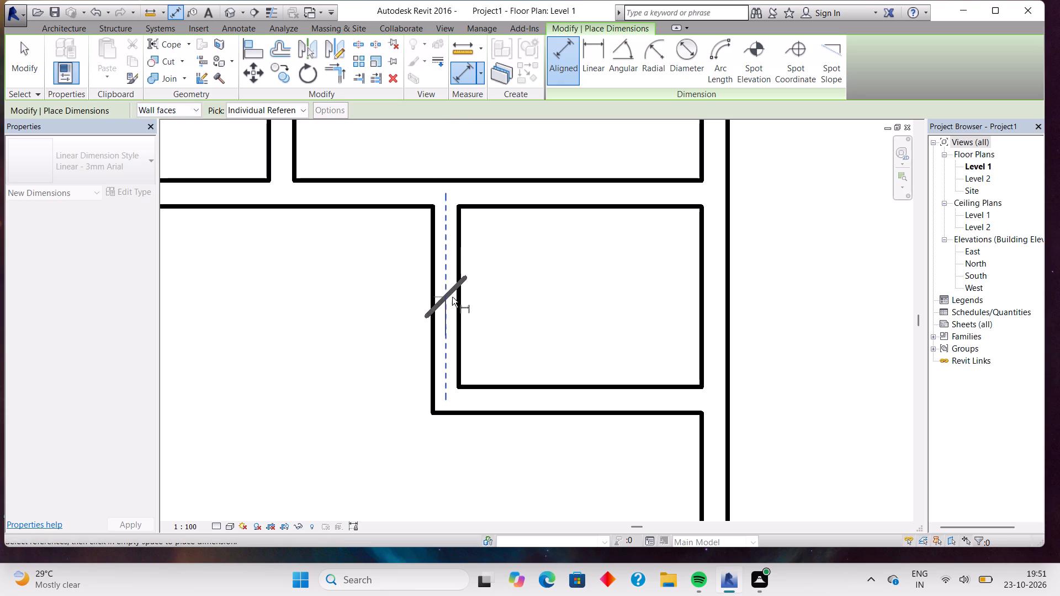
key(Escape)
click(465, 288)
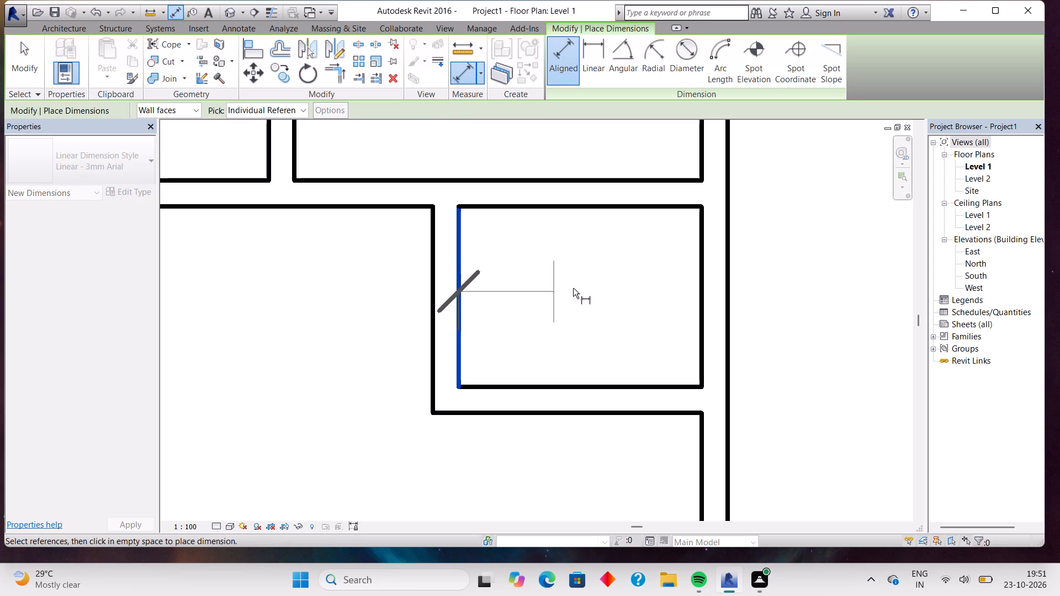
click(699, 268)
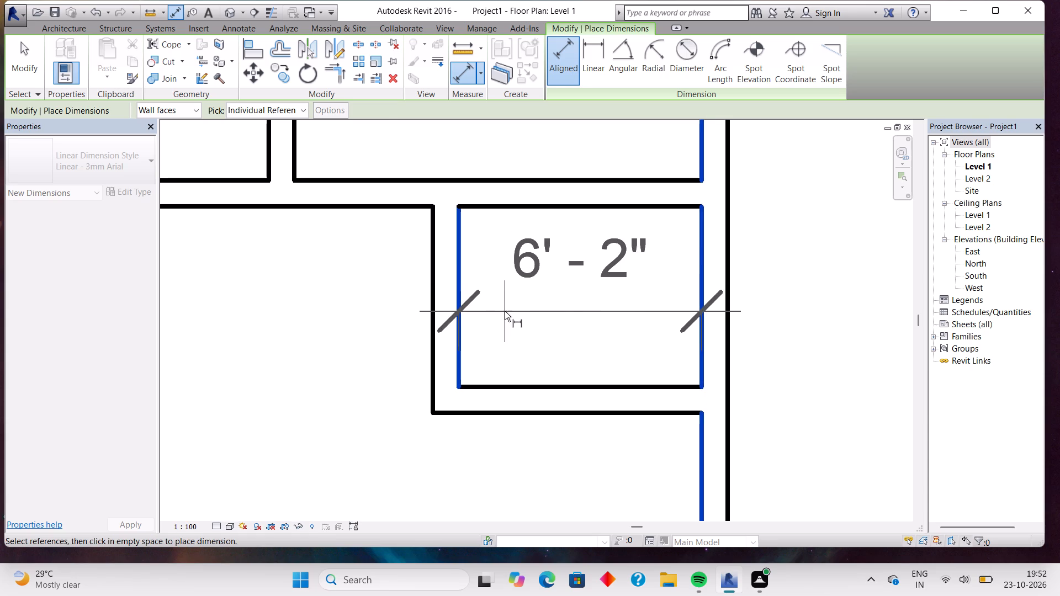
scroll(505, 311, down, 7)
scroll(505, 311, up, 3)
key(Escape)
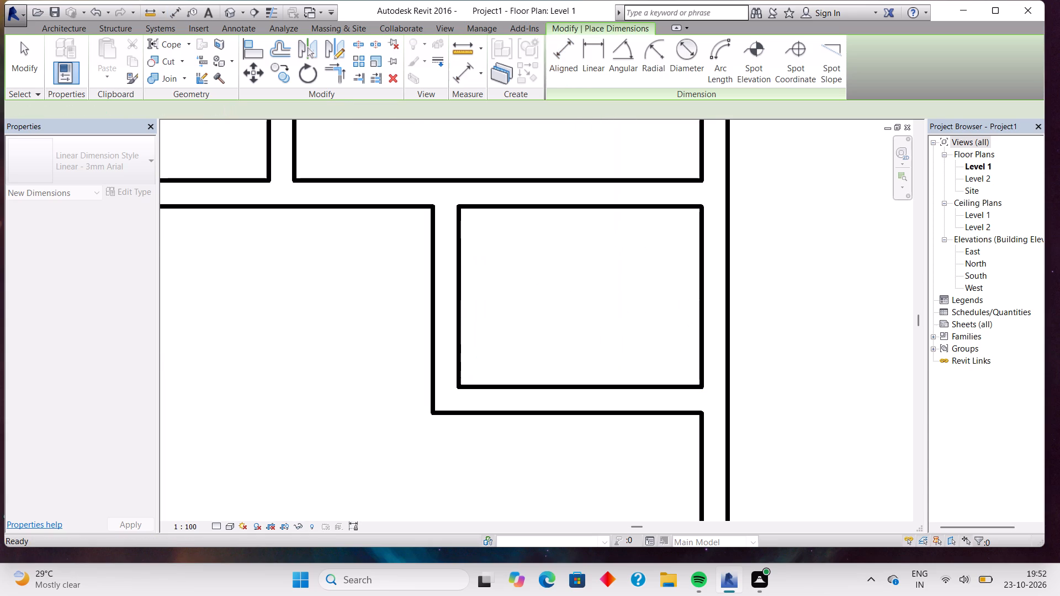
Check the left small room's clear width and the right small room's clear depth with unplaced aligned dimensions.
scroll(325, 300, down, 7)
middle_drag(325, 300, 631, 322)
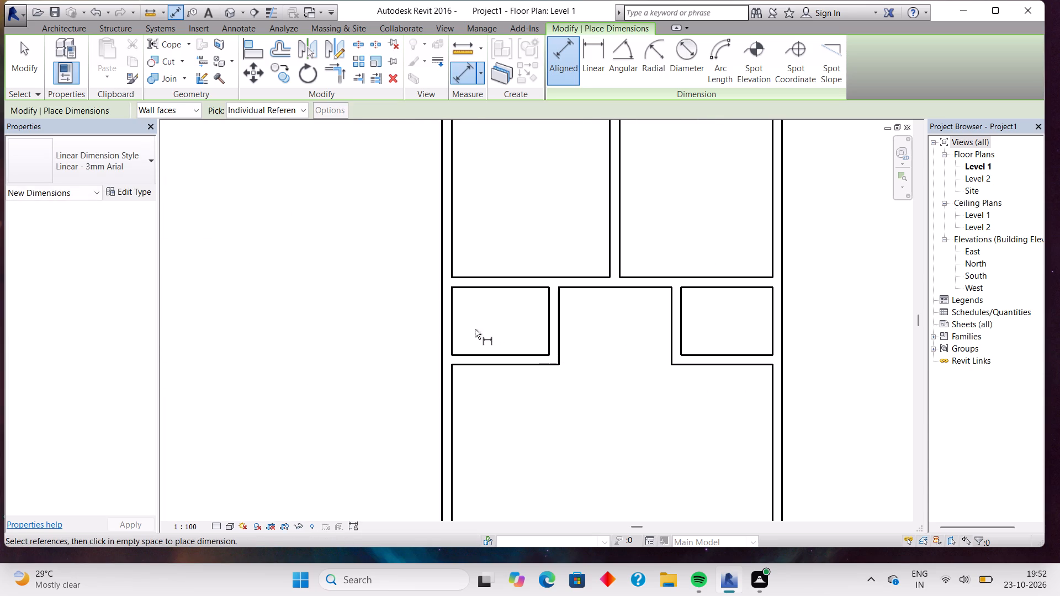
click(452, 321)
click(547, 315)
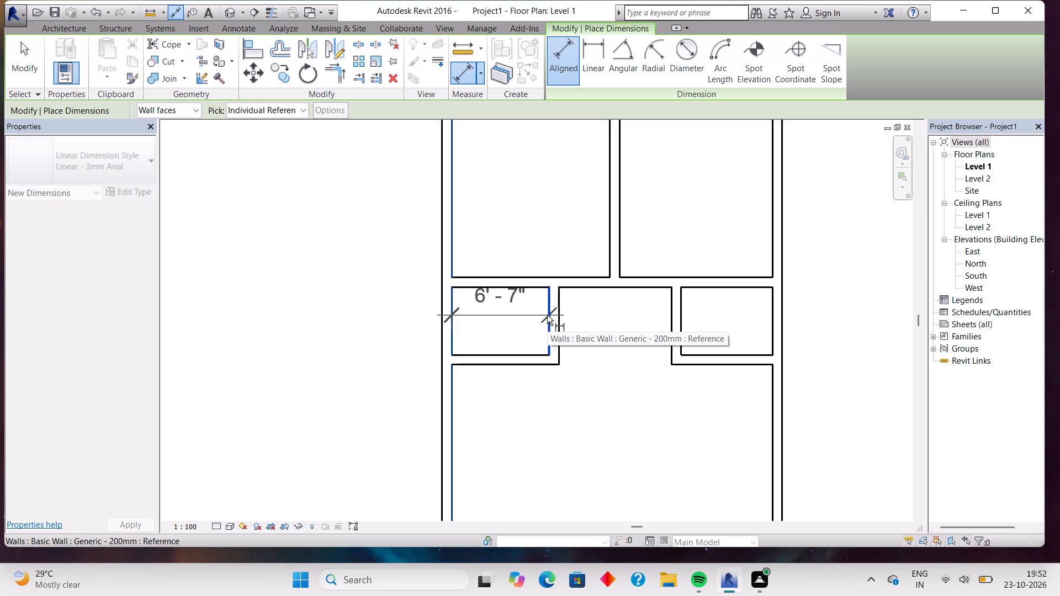
key(Escape)
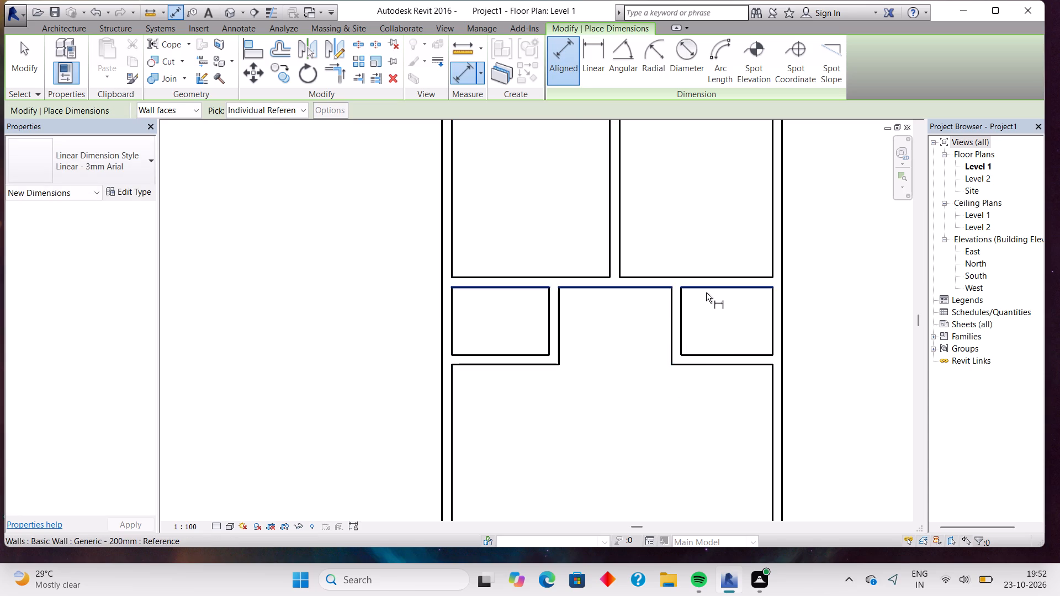
click(706, 292)
click(707, 353)
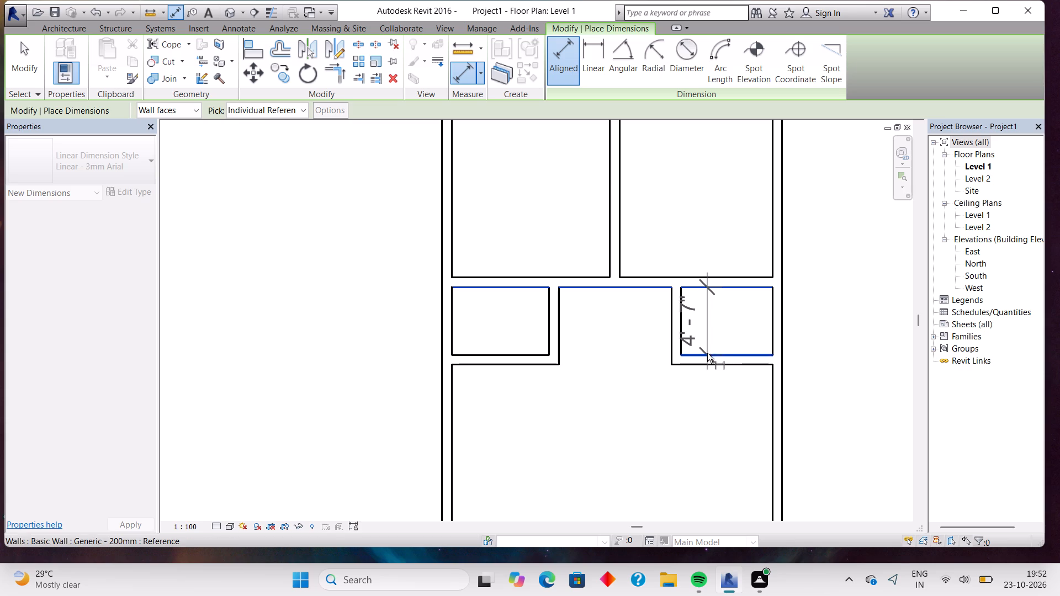
key(Escape)
key(Escape)
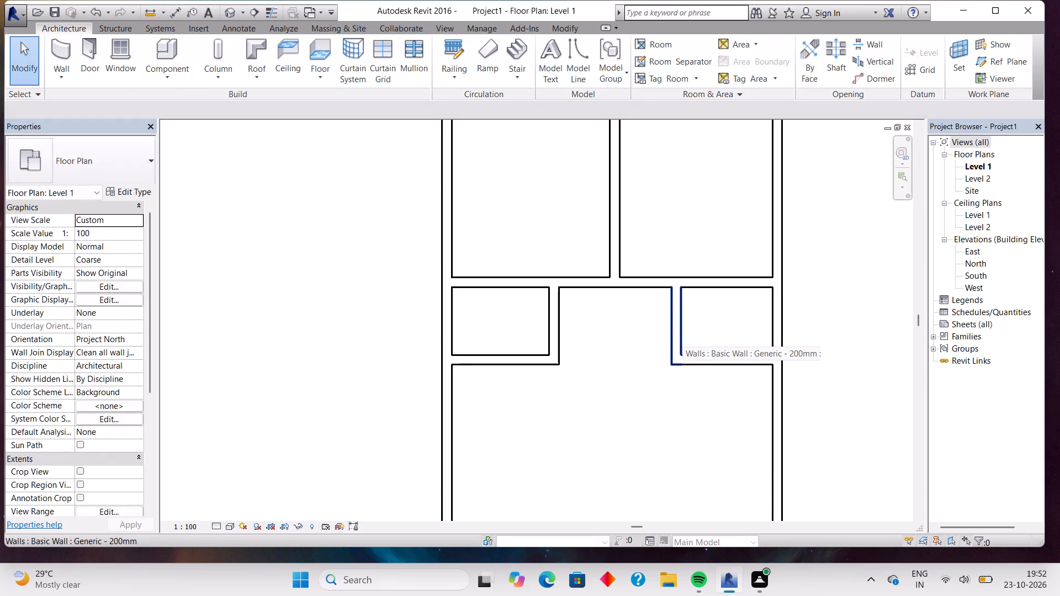
Nudge the right small room's left wall two increments to the left, to a clear width of about 6' 8".
click(682, 331)
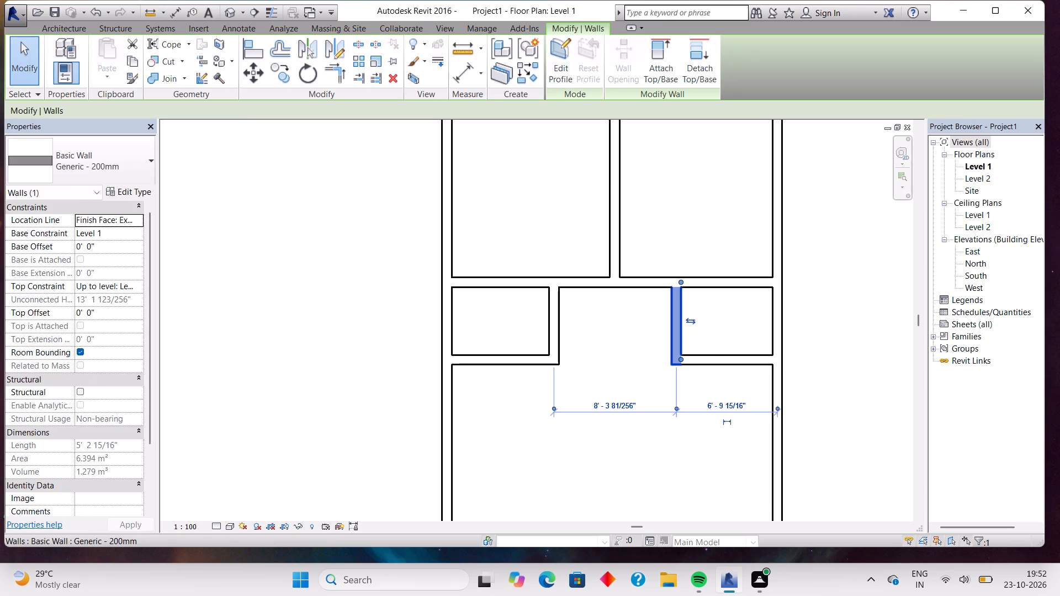
key(Left)
key(Left)
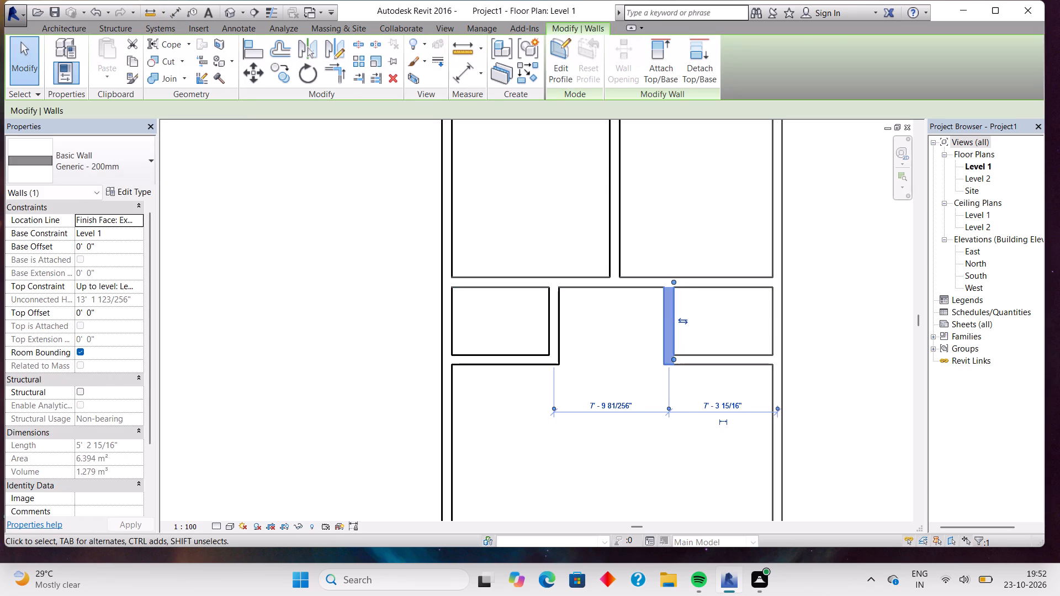
key(Escape)
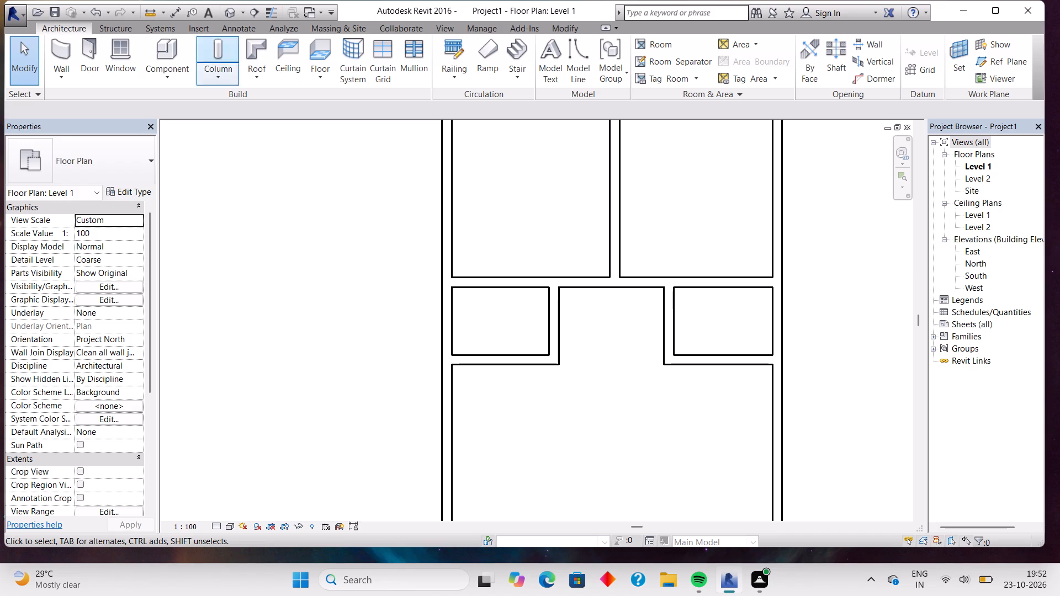
Recheck the right small room's clear width with an unplaced aligned dimension between its inner faces.
click(63, 56)
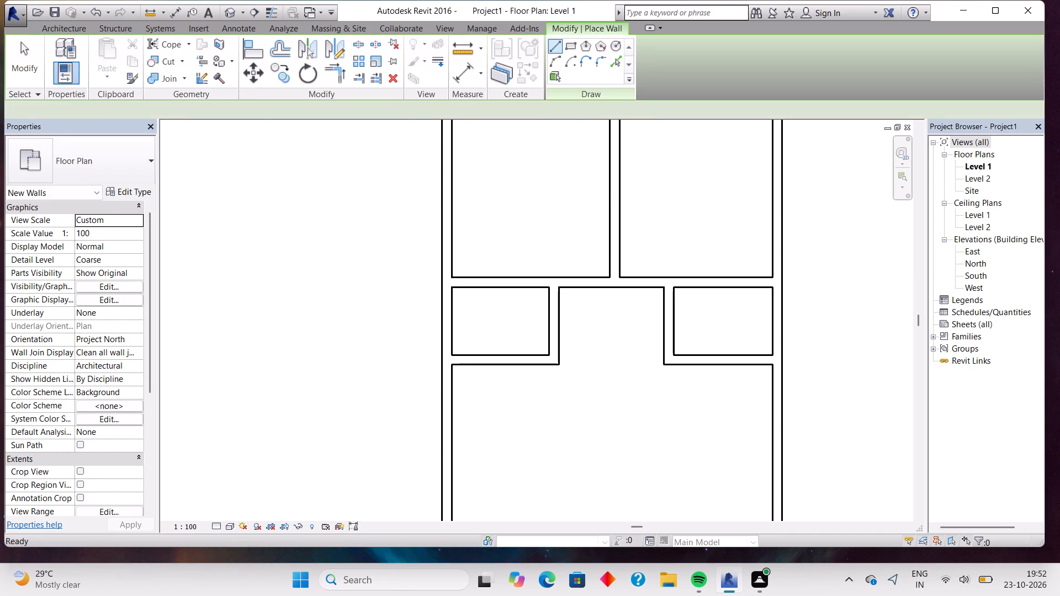
click(452, 76)
click(674, 308)
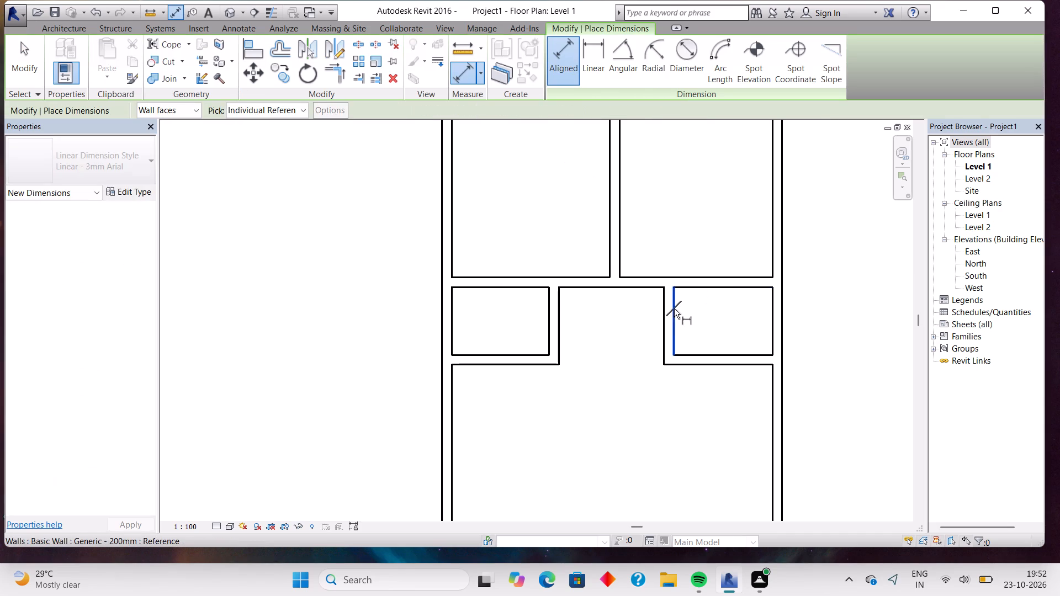
click(771, 324)
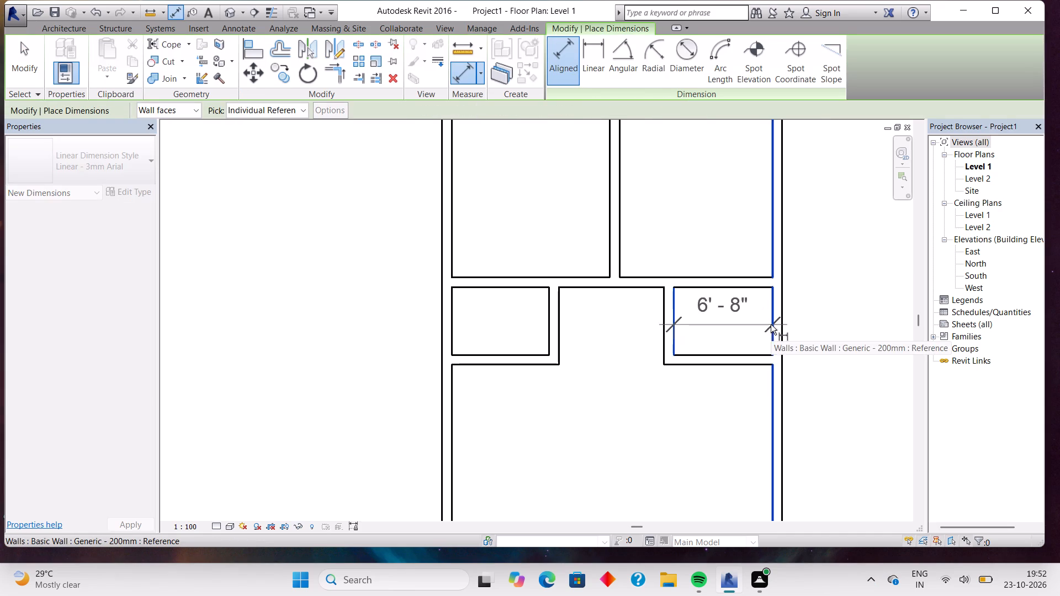
scroll(757, 308, up, 7)
key(Escape)
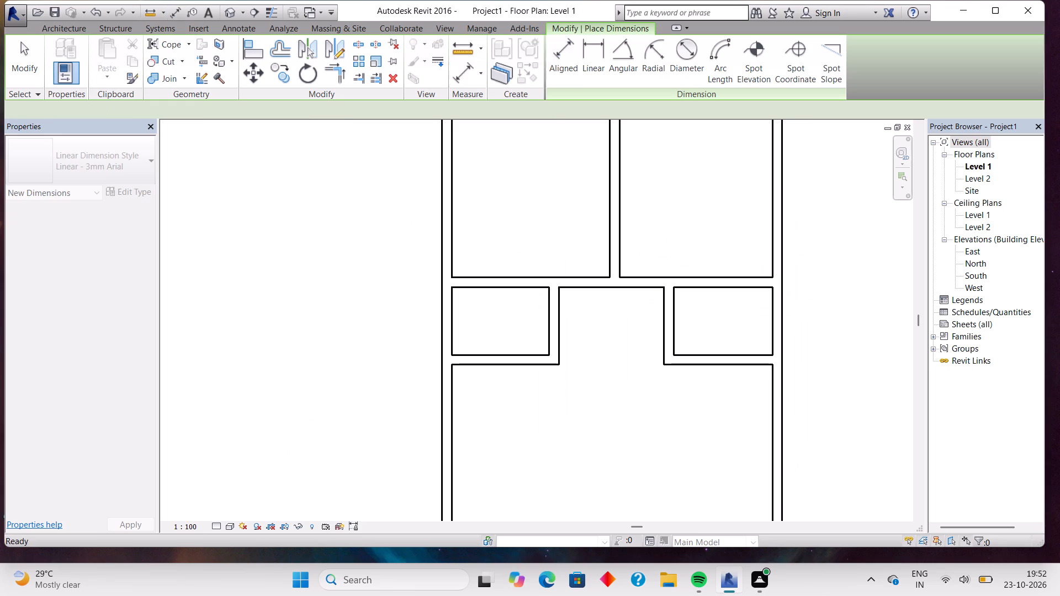
Nudge the right small room's left wall one finer increment to the right, to a clear width of about 6' 7".
scroll(734, 313, up, 7)
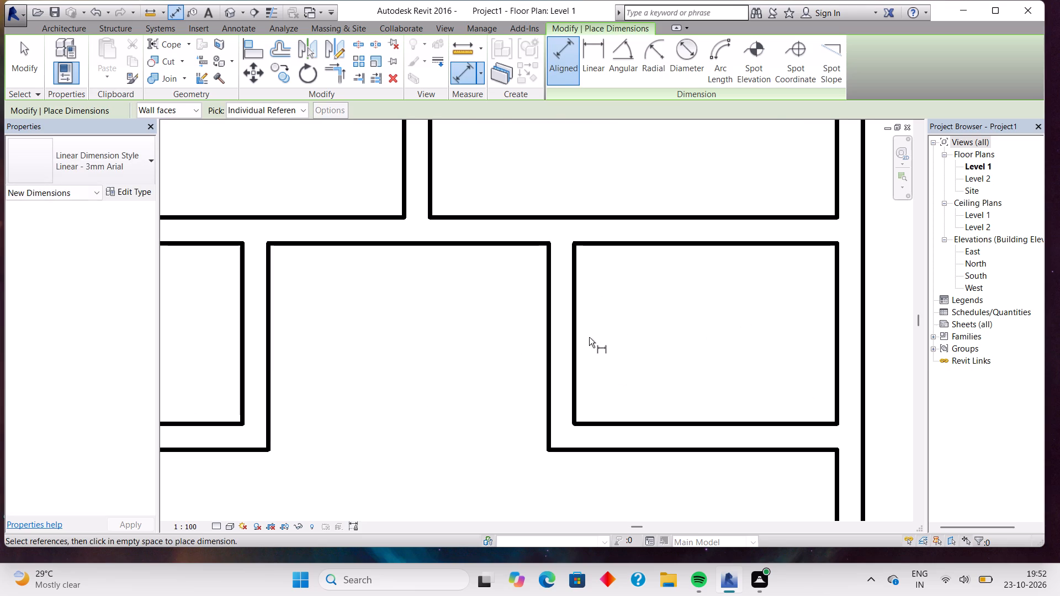
click(576, 343)
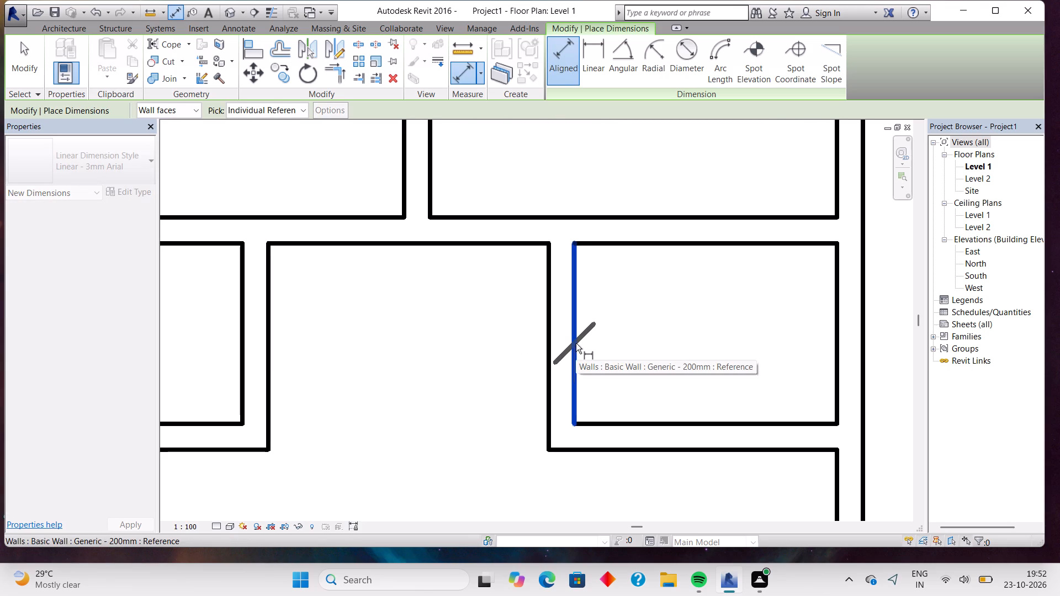
key(Escape)
key(Escape)
click(576, 343)
key(Right)
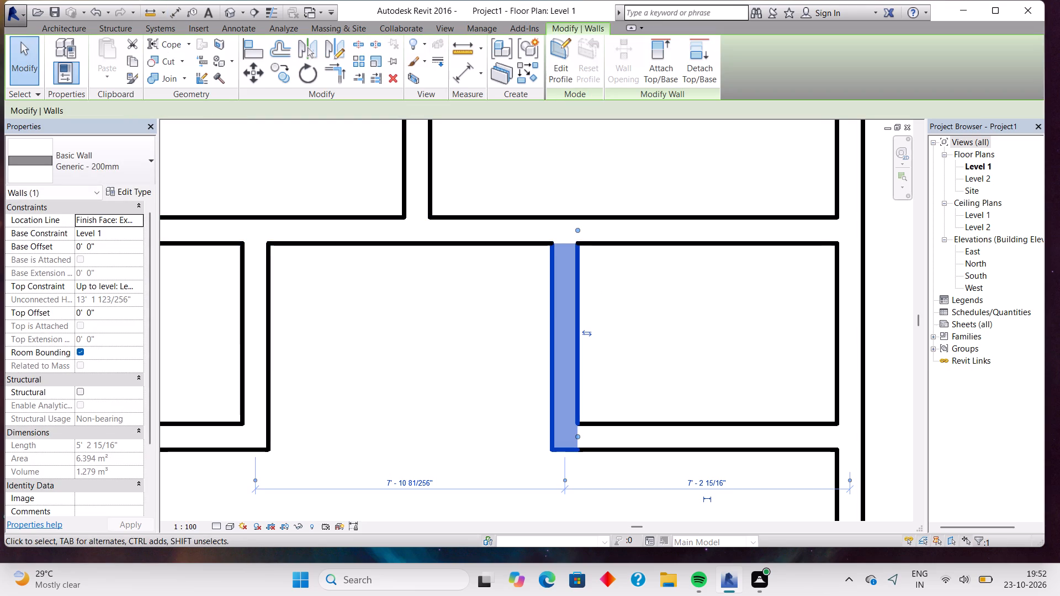
Verify the right small room's clear width again with an unplaced aligned dimension.
click(455, 87)
click(464, 70)
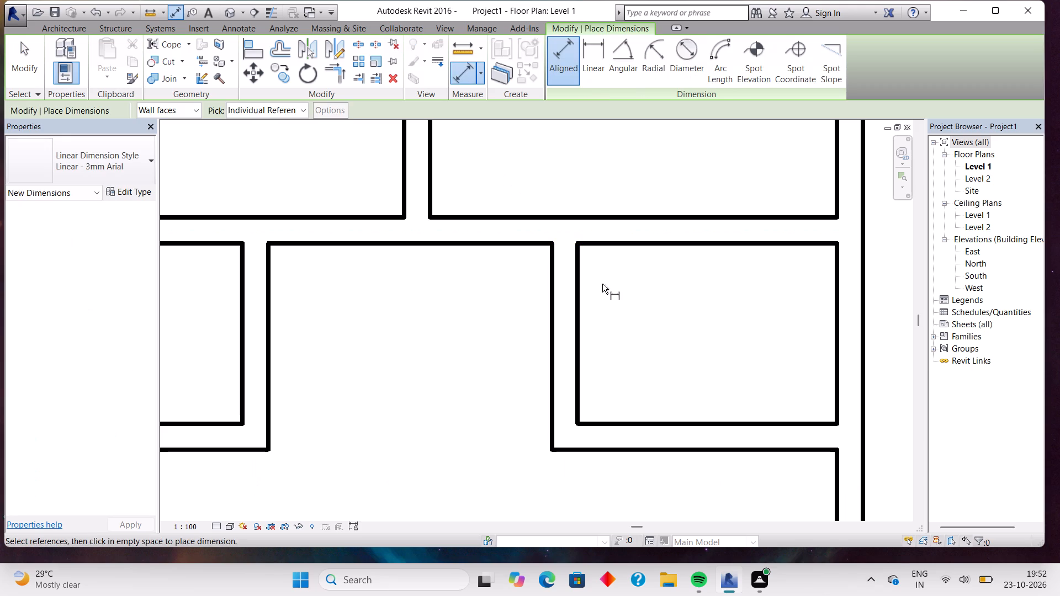
click(592, 297)
click(582, 306)
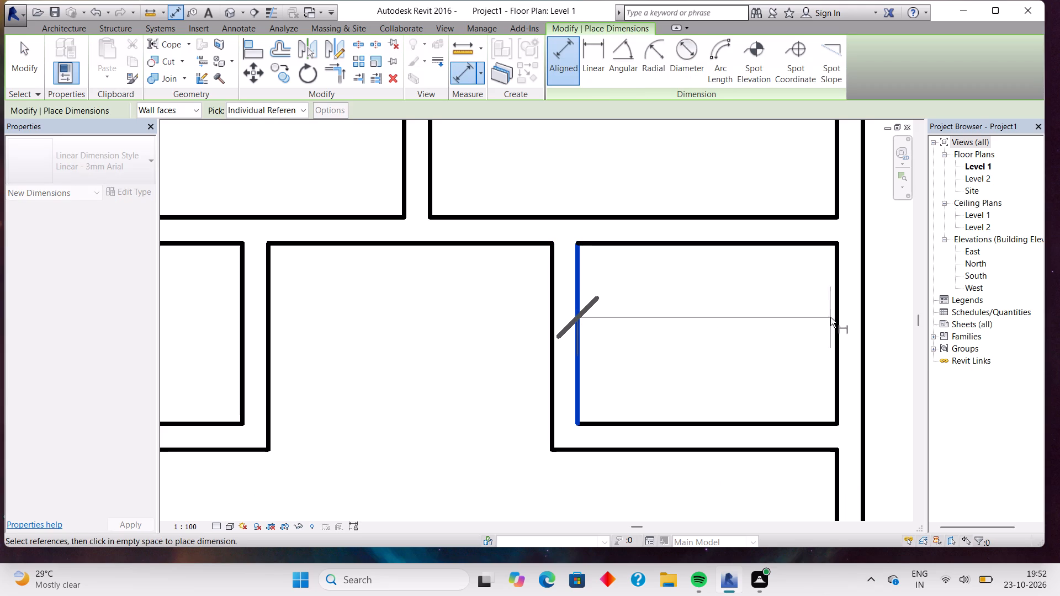
click(835, 321)
scroll(835, 321, down, 5)
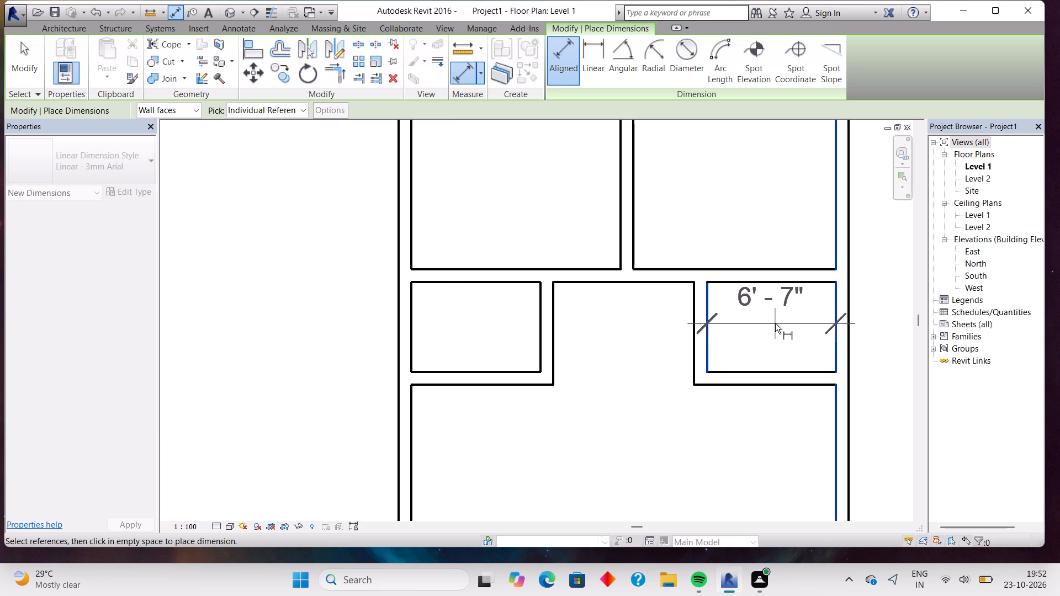
key(Escape)
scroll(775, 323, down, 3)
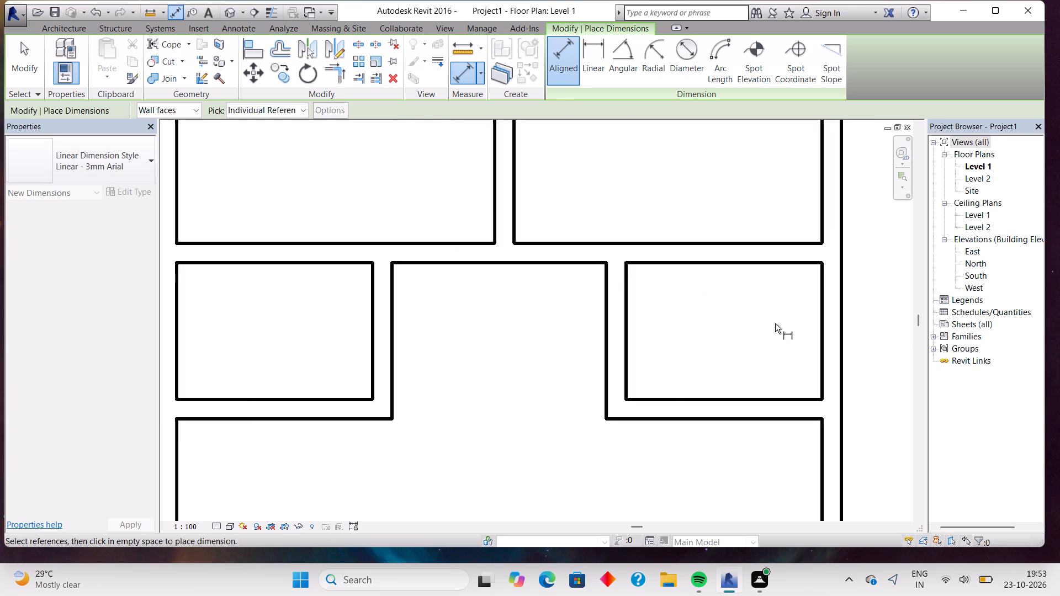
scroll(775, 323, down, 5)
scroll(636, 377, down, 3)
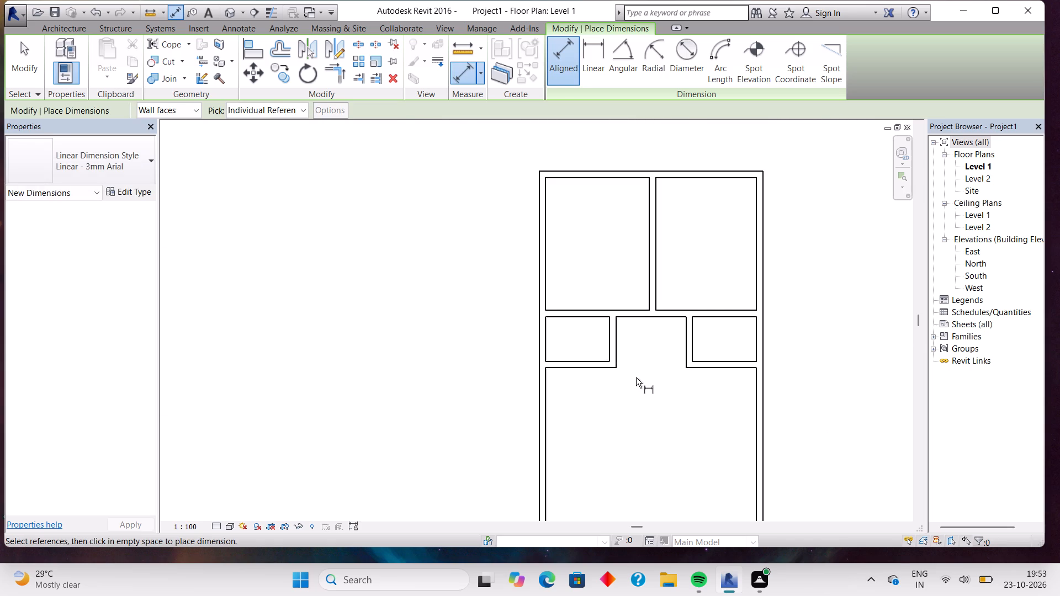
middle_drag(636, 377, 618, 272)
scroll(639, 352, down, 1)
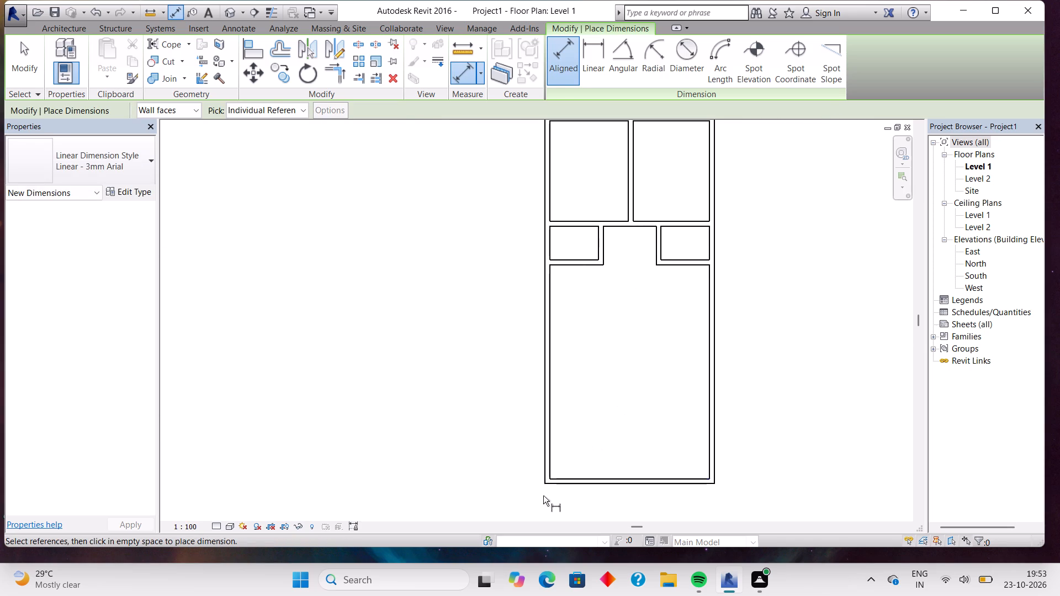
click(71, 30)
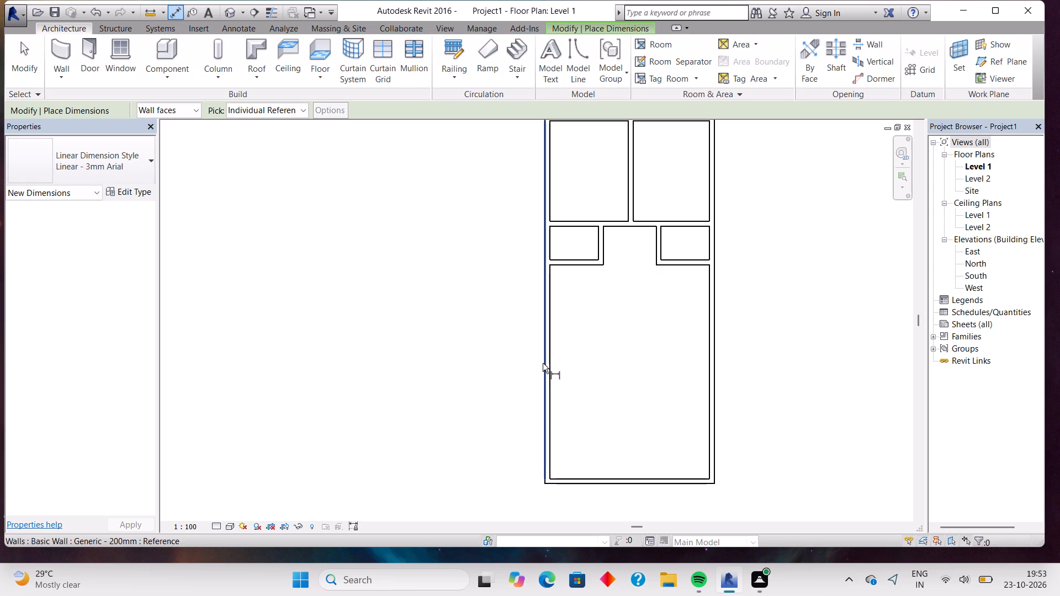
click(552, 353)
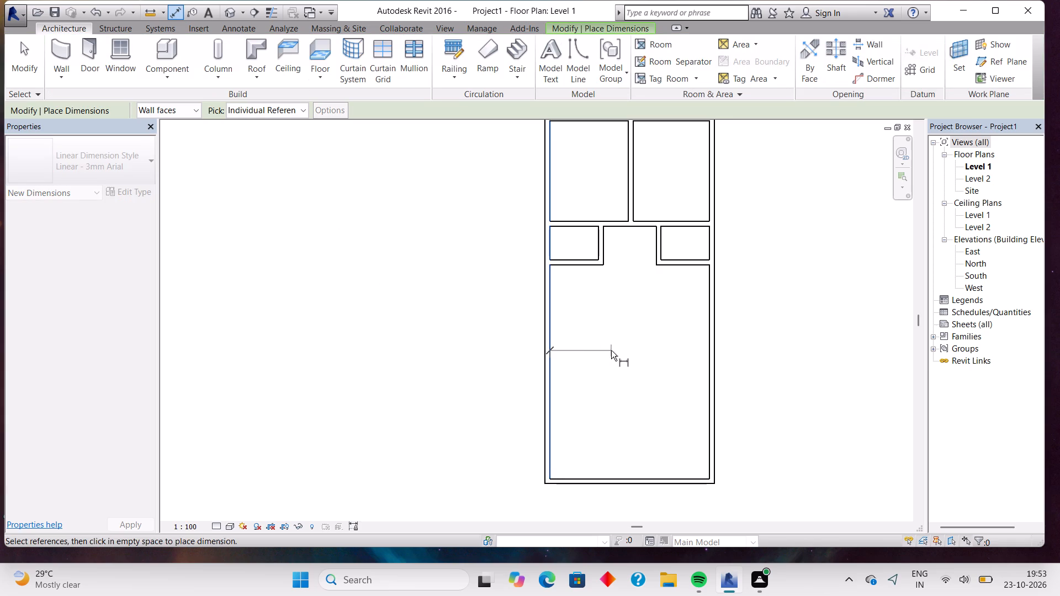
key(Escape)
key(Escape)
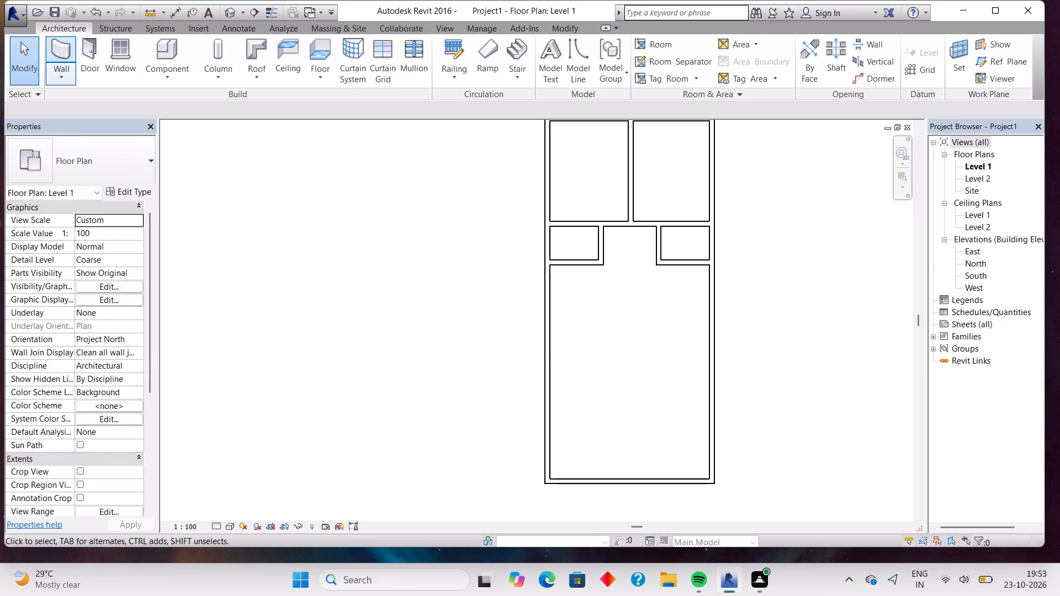
Draw chained Generic - 200mm walls enclosing a room about 11' 4" by 11' 4" against the left outer wall, below the left small room.
click(52, 50)
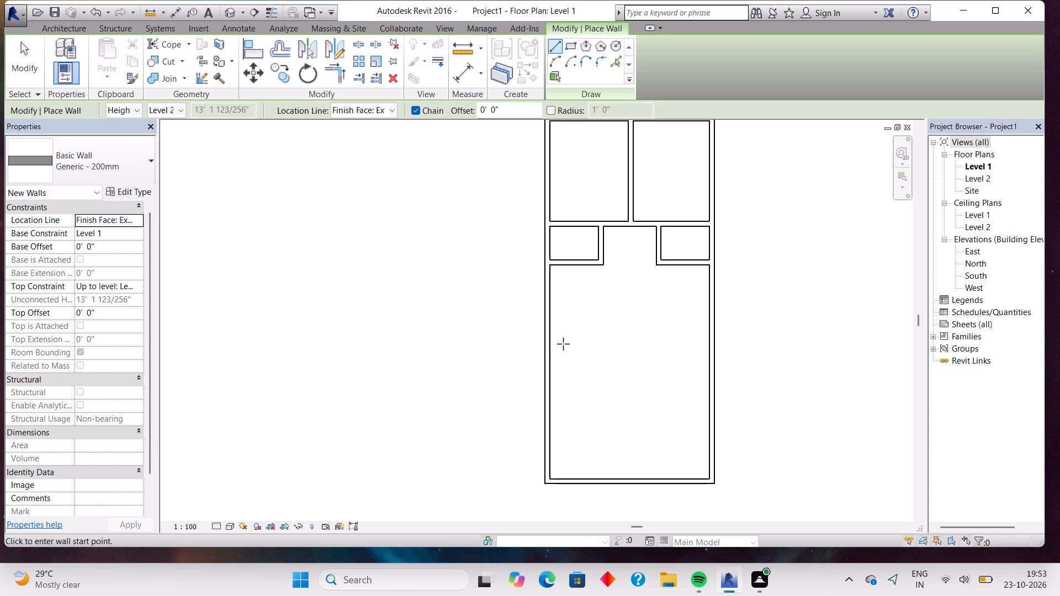
click(551, 347)
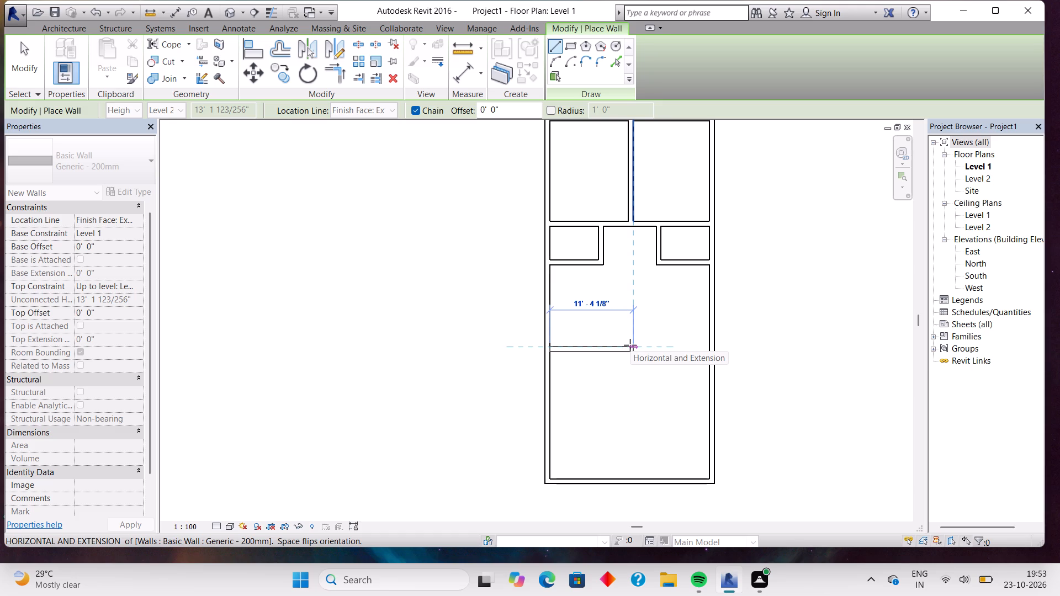
click(630, 345)
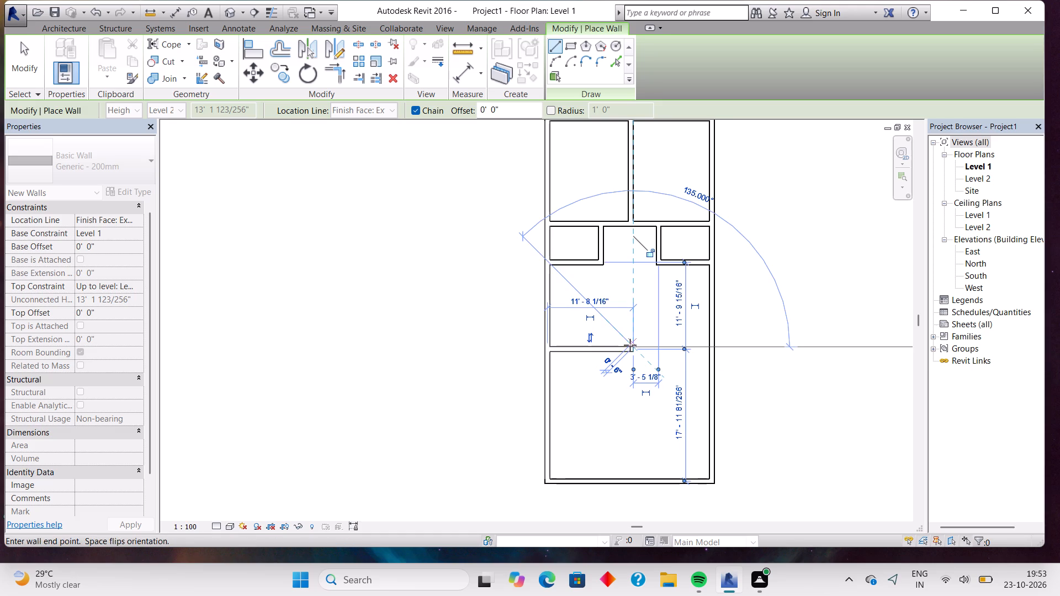
click(634, 267)
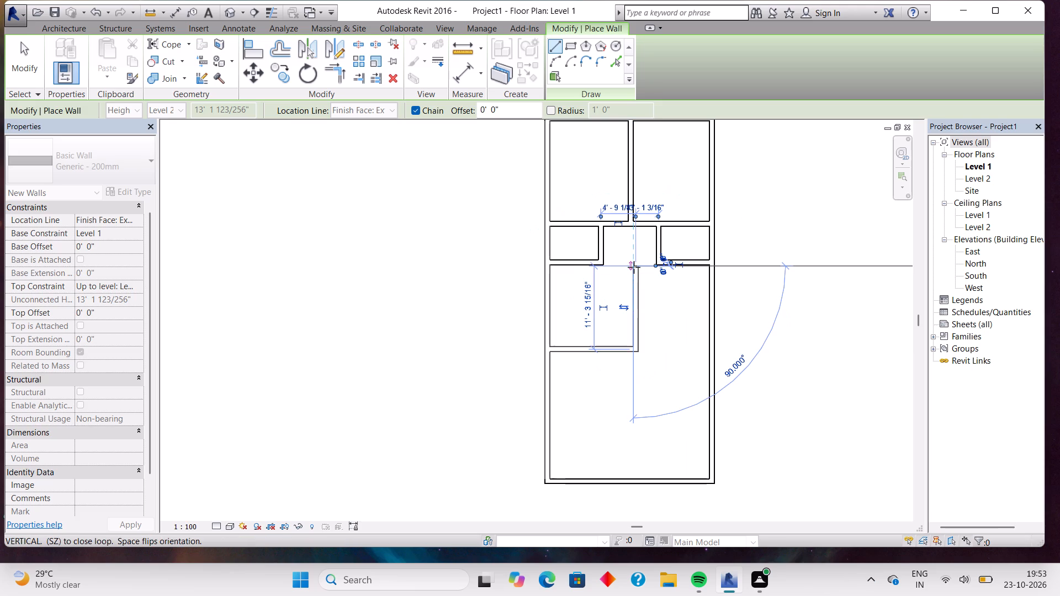
click(549, 267)
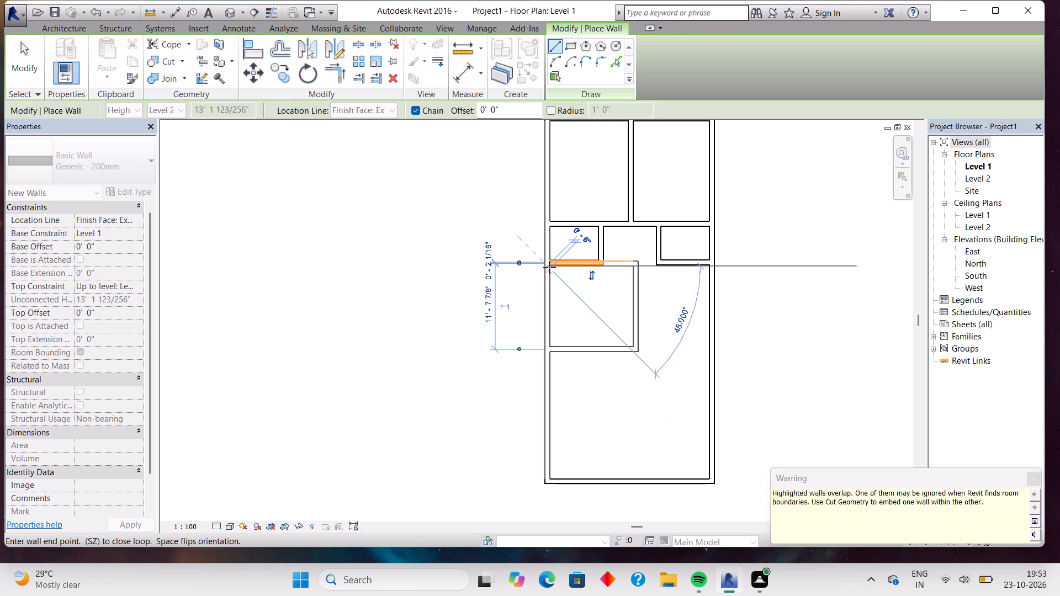
key(Escape)
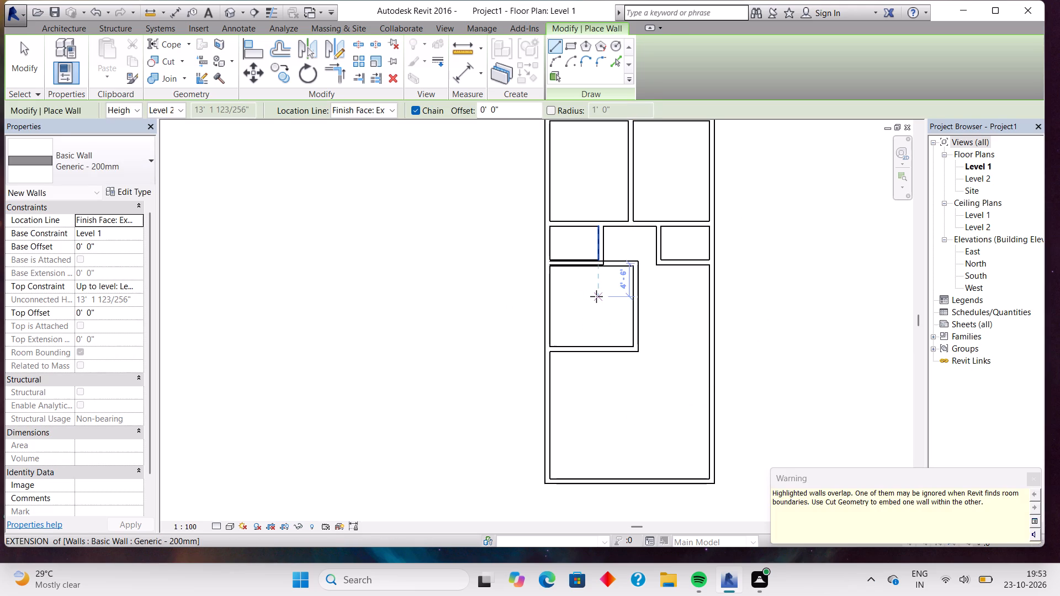
Delete the new room's top wall, which overlaps the left small room's bottom wall.
scroll(596, 296, up, 7)
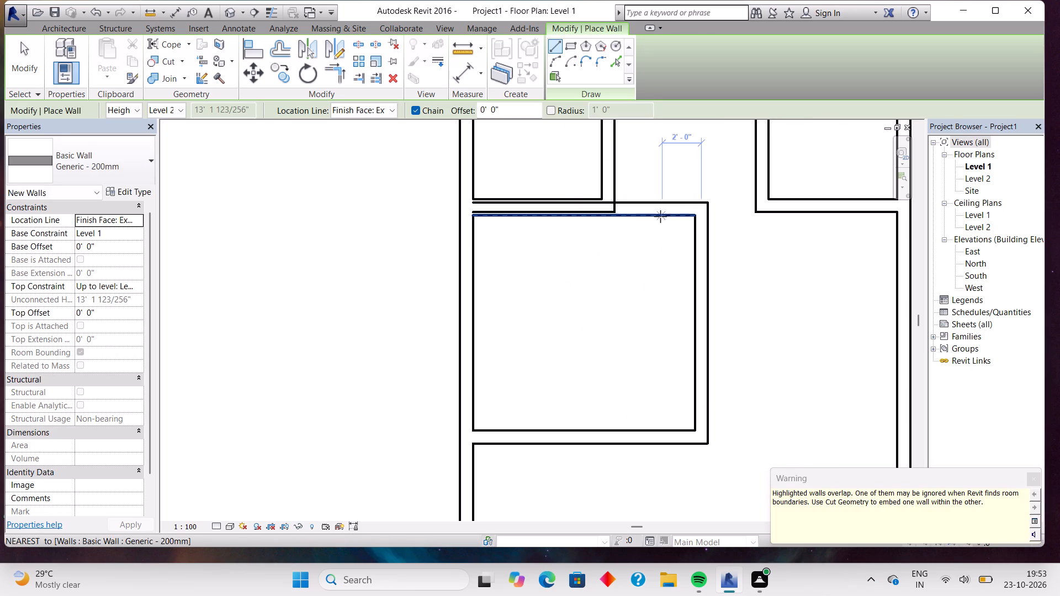
click(659, 210)
key(Escape)
key(Escape)
click(659, 210)
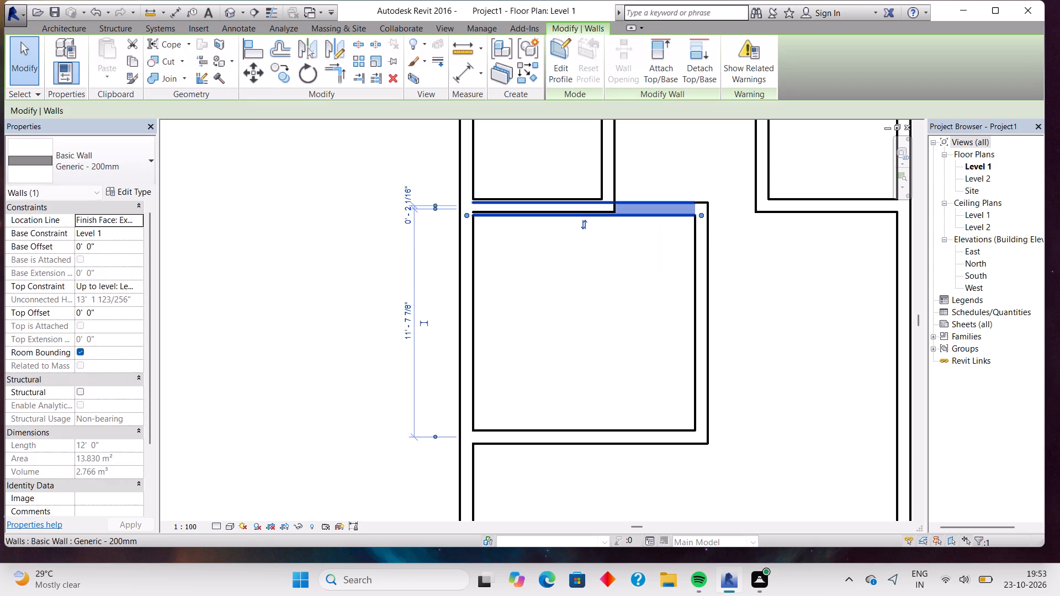
key(Delete)
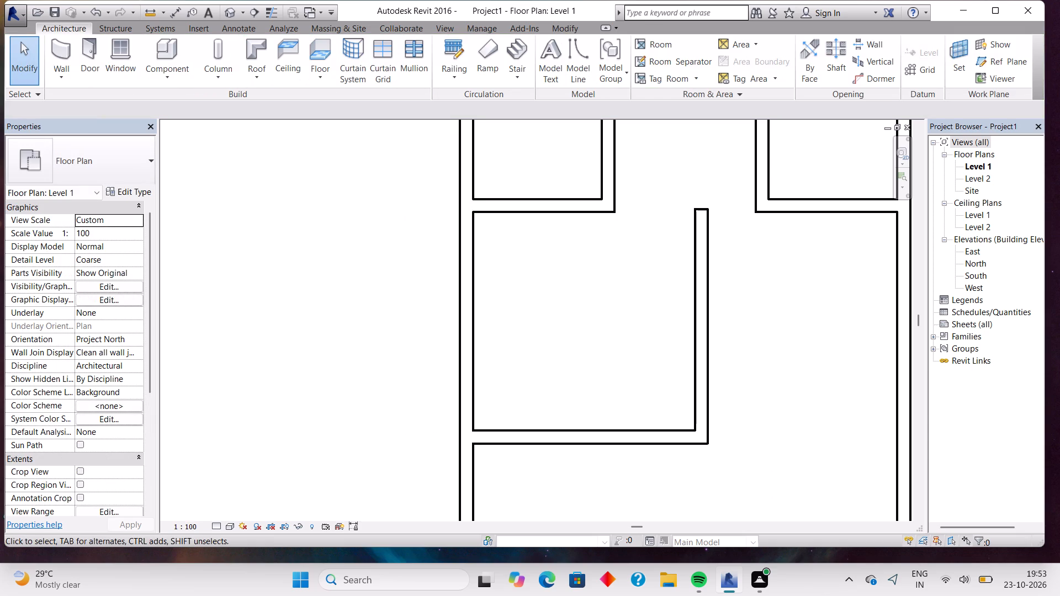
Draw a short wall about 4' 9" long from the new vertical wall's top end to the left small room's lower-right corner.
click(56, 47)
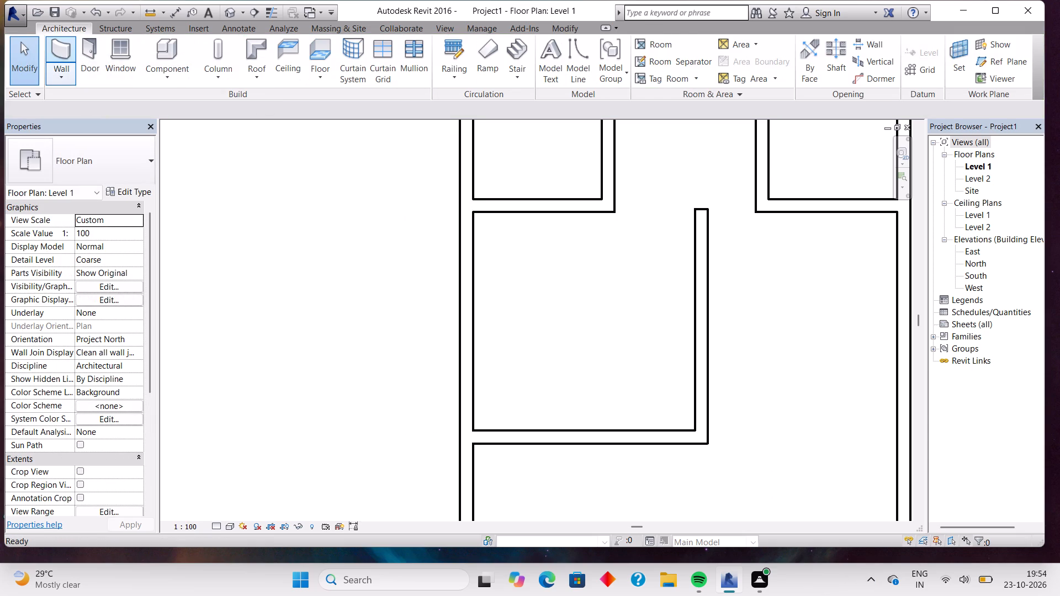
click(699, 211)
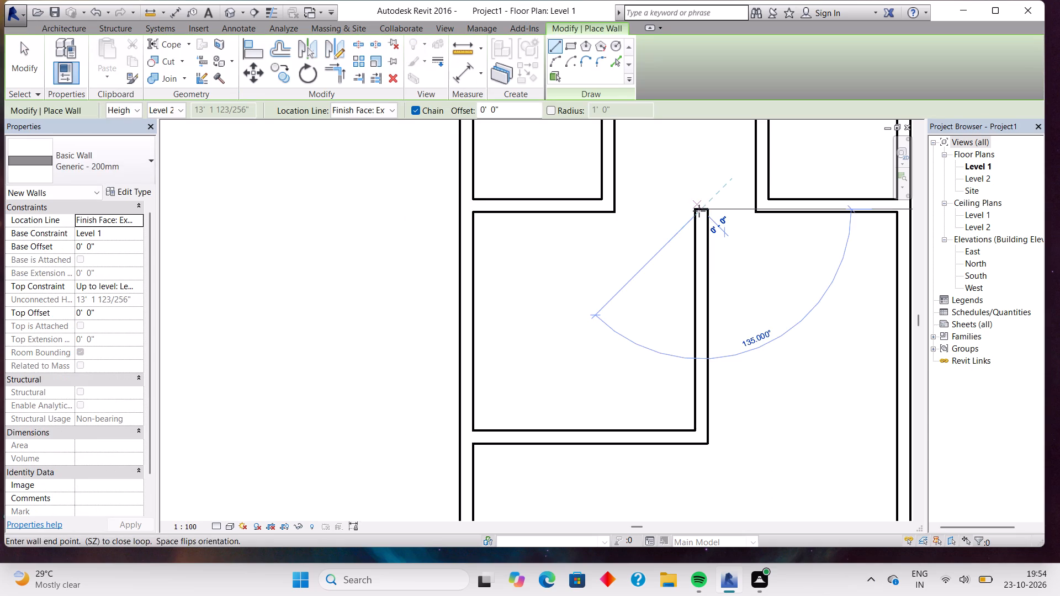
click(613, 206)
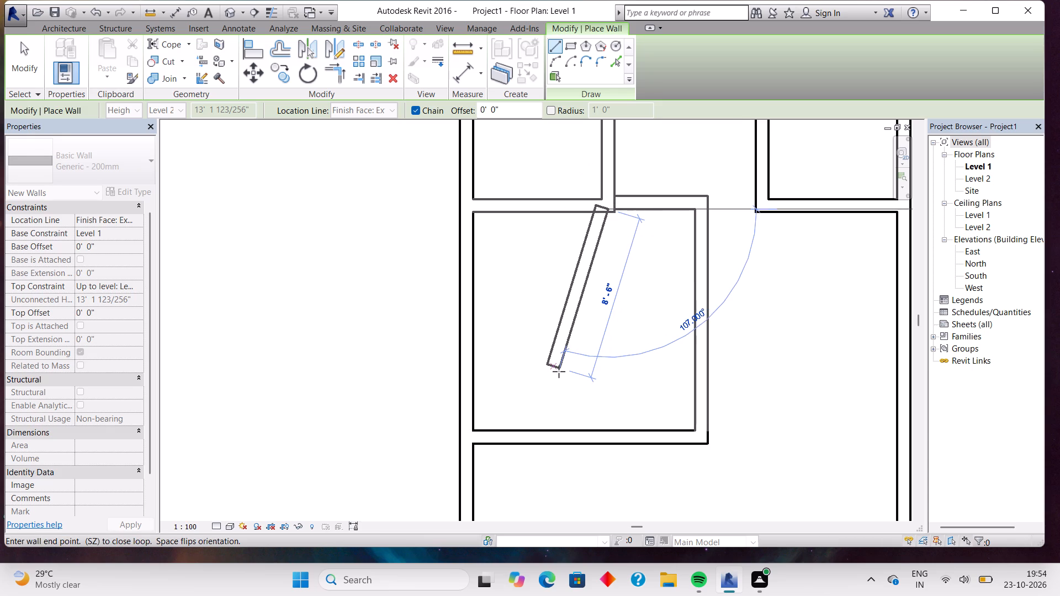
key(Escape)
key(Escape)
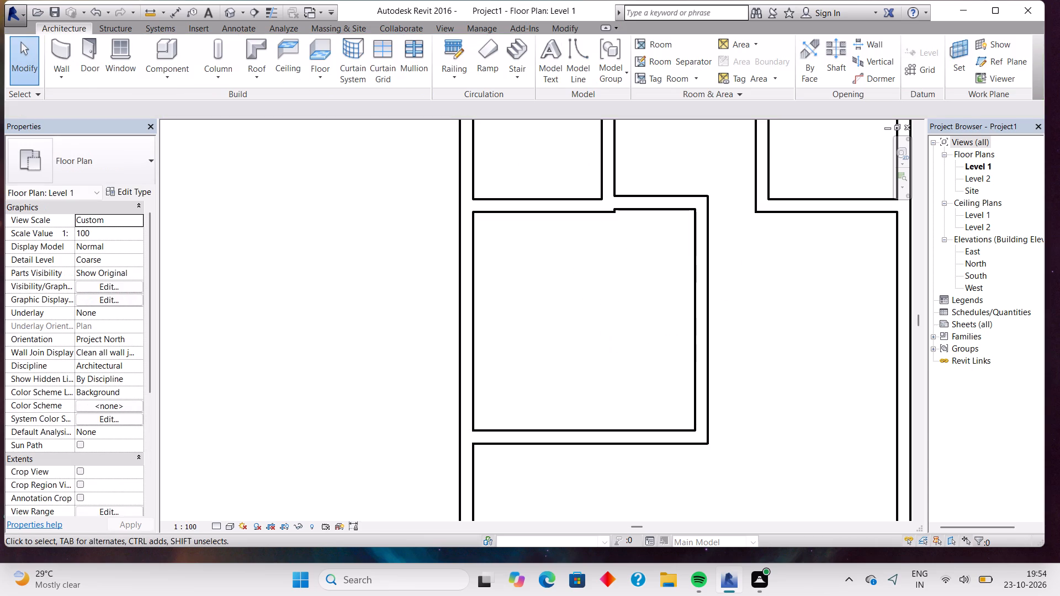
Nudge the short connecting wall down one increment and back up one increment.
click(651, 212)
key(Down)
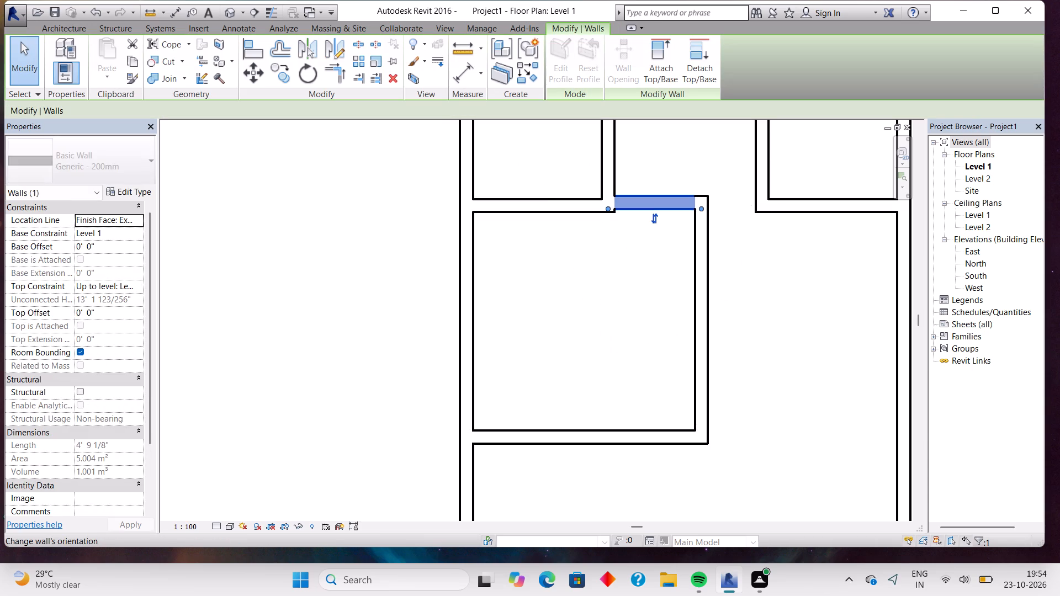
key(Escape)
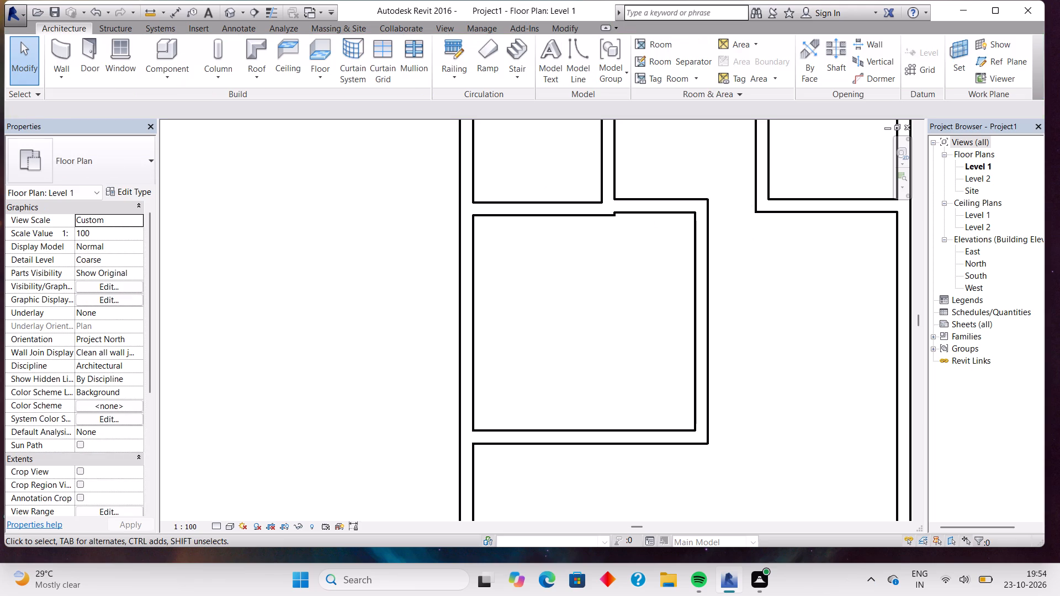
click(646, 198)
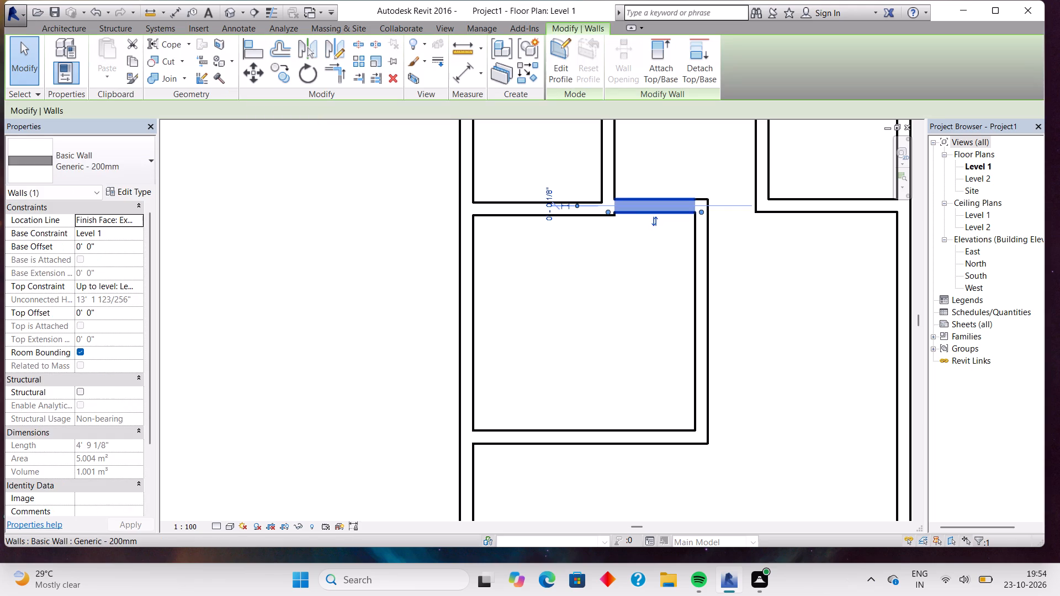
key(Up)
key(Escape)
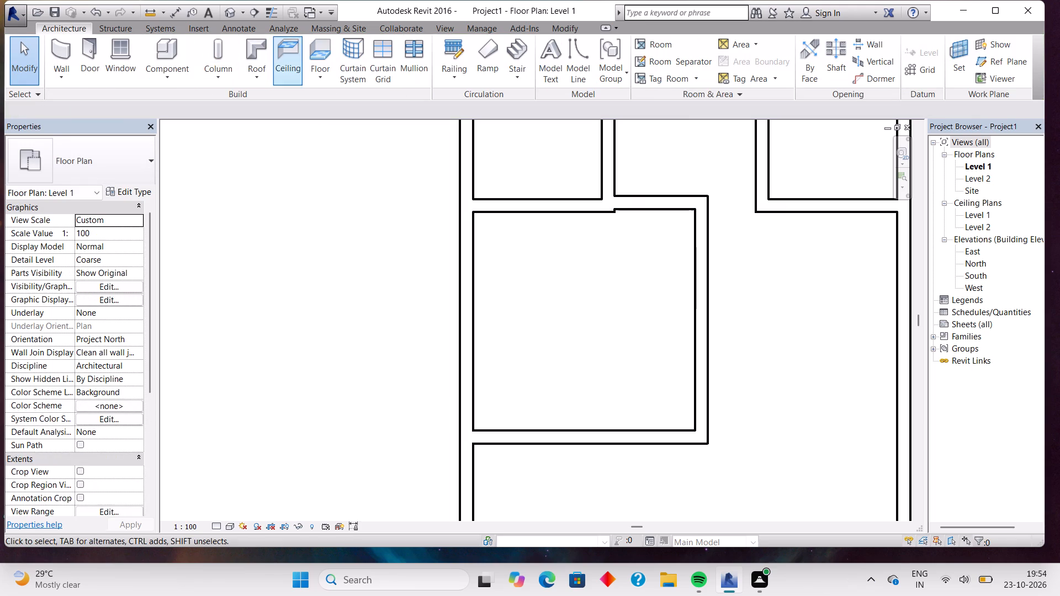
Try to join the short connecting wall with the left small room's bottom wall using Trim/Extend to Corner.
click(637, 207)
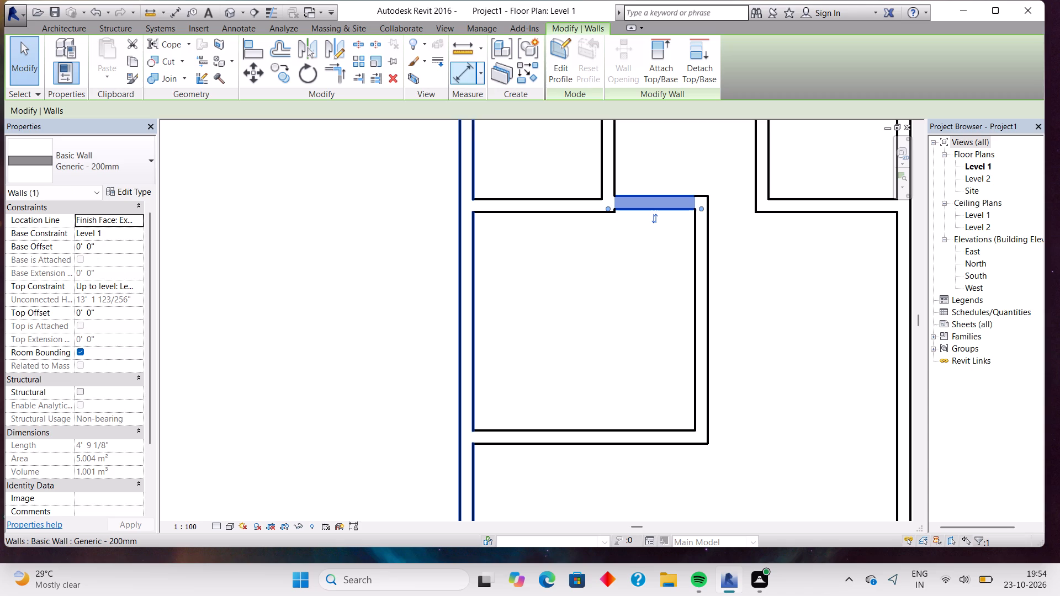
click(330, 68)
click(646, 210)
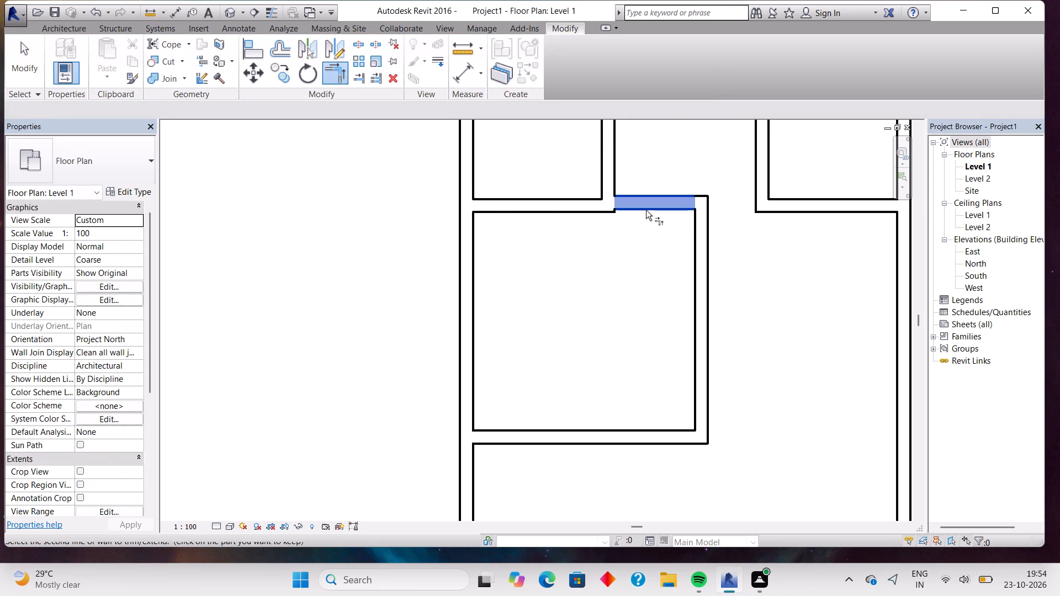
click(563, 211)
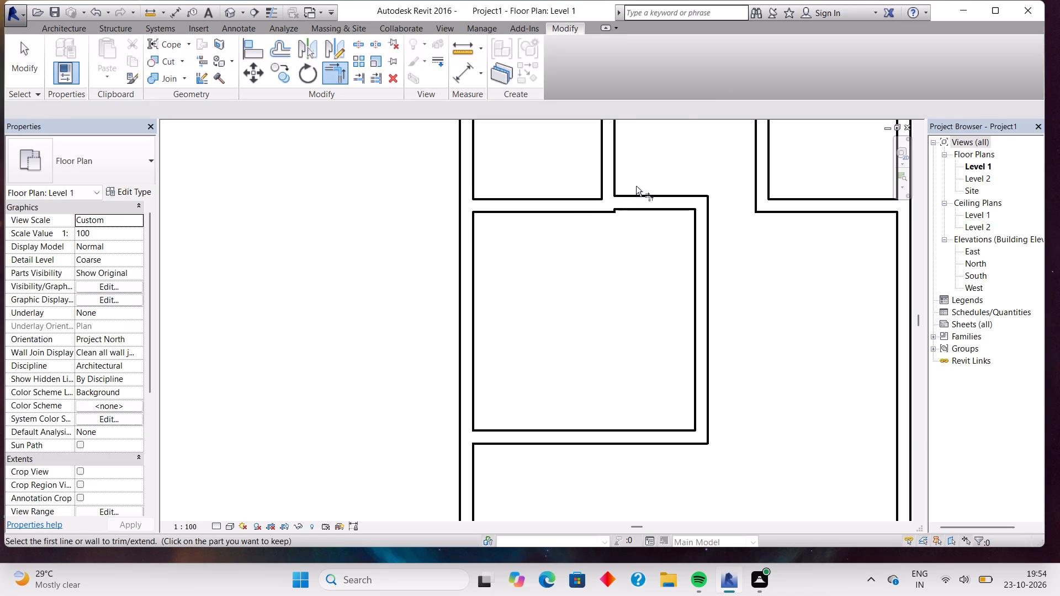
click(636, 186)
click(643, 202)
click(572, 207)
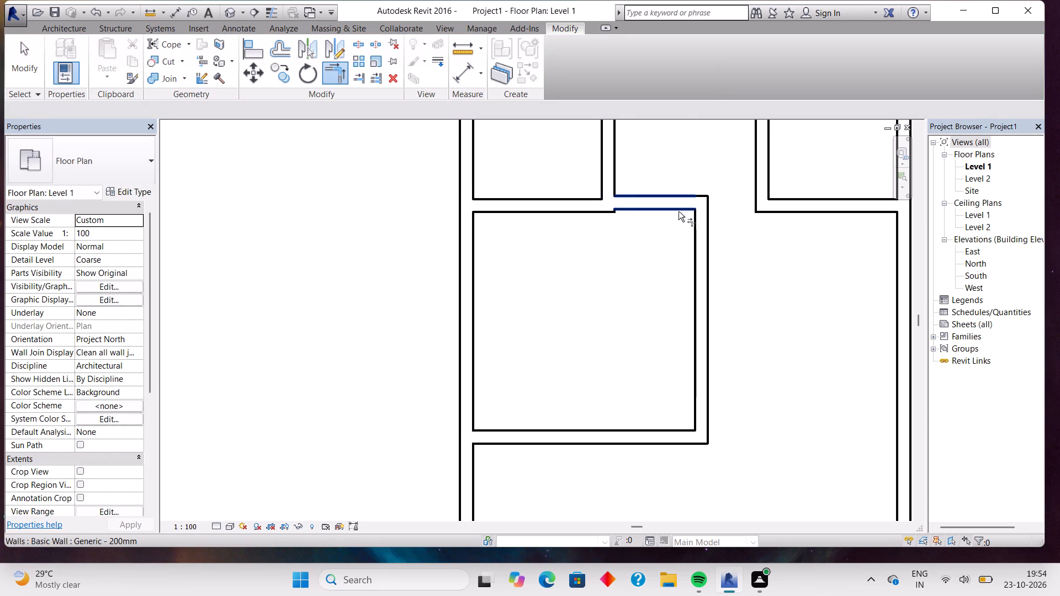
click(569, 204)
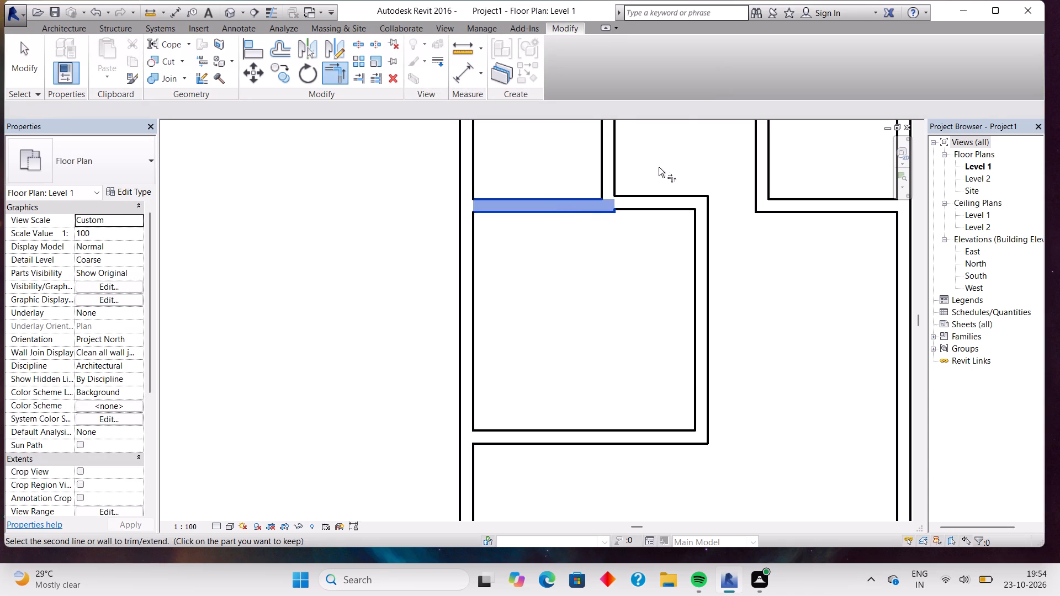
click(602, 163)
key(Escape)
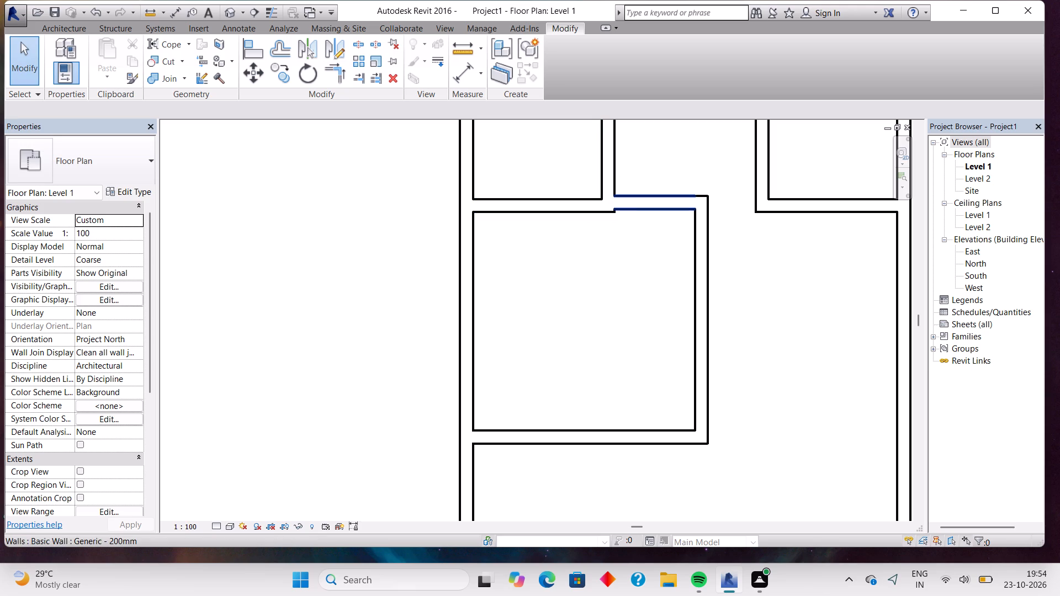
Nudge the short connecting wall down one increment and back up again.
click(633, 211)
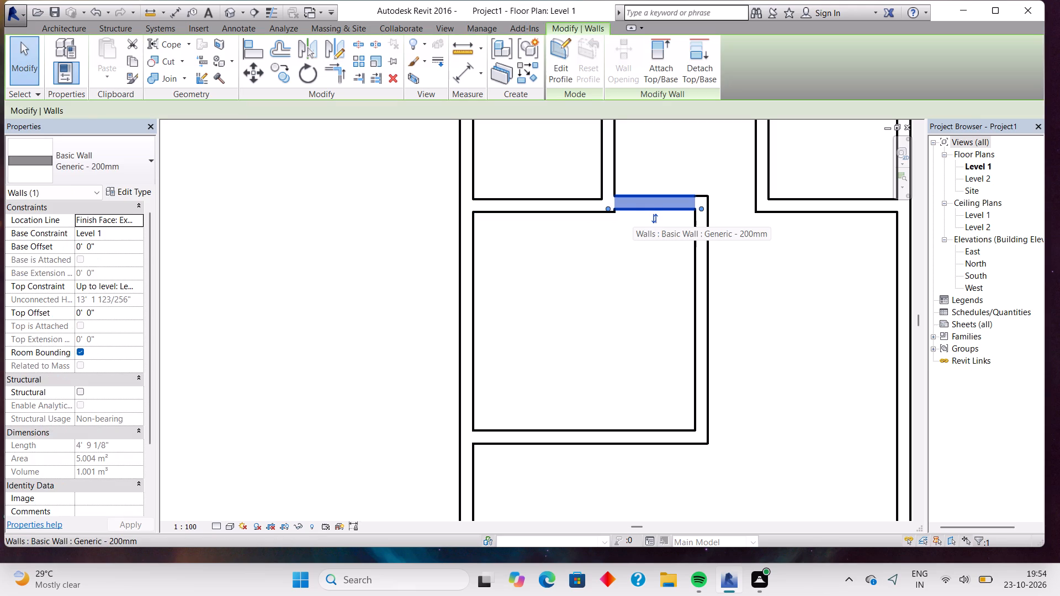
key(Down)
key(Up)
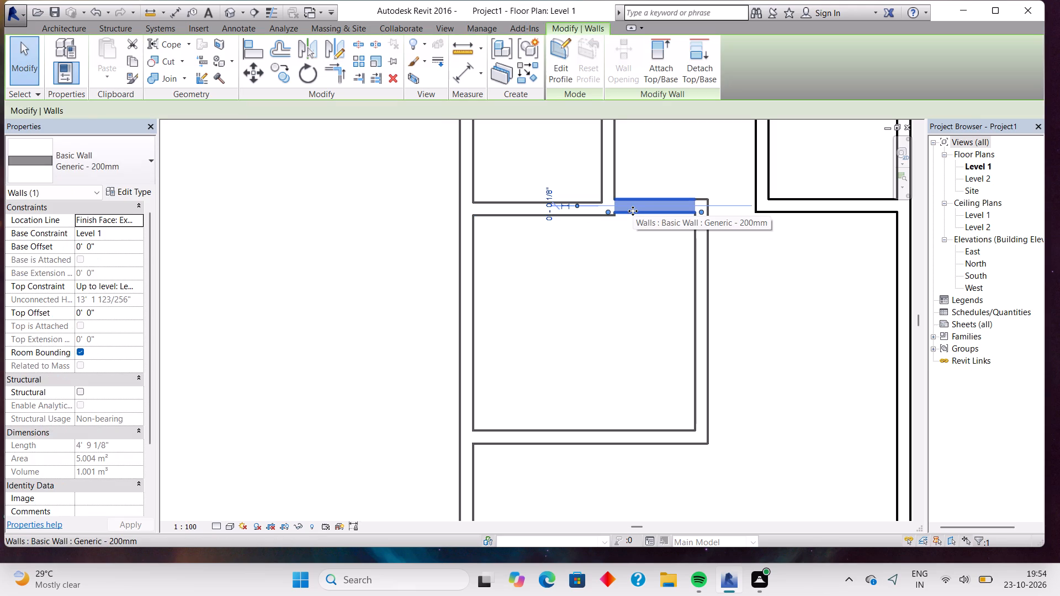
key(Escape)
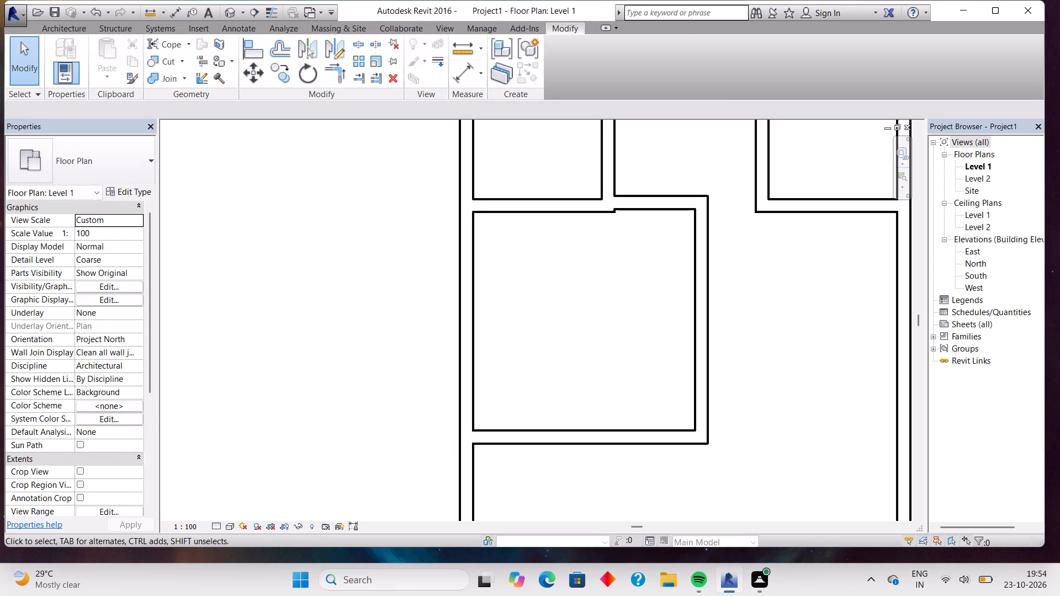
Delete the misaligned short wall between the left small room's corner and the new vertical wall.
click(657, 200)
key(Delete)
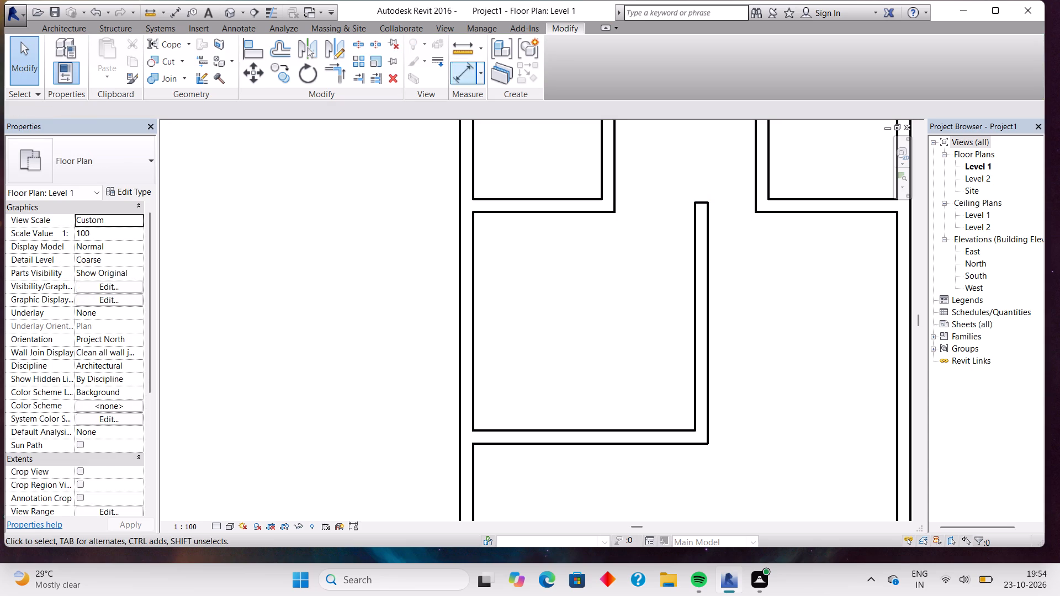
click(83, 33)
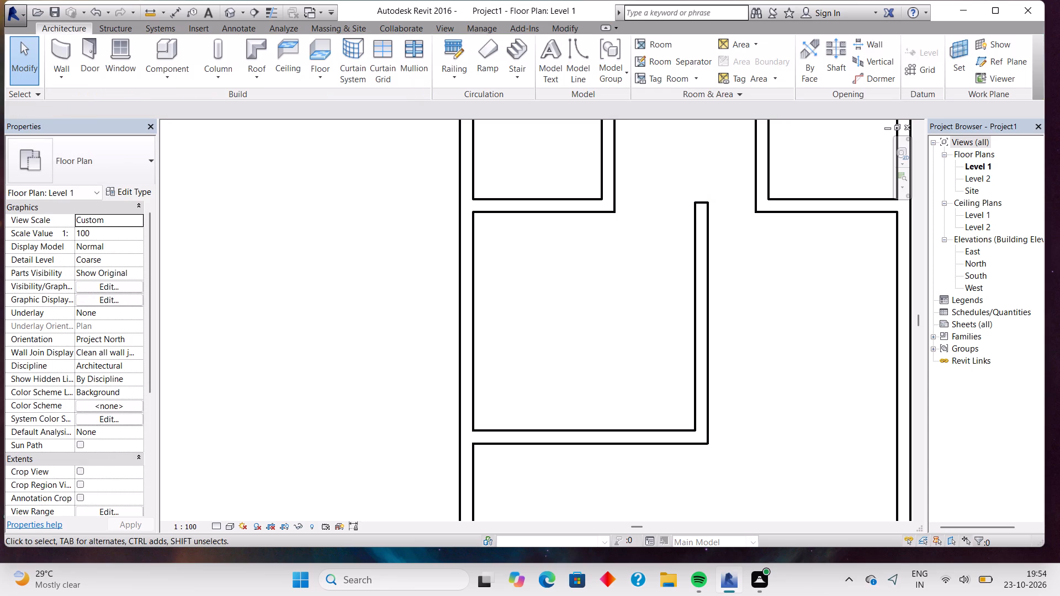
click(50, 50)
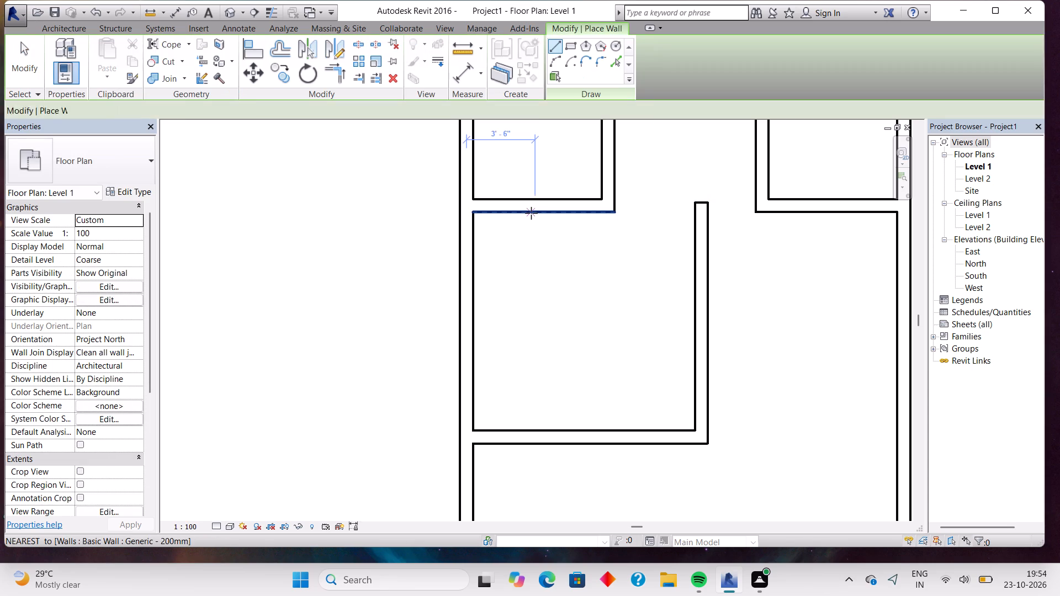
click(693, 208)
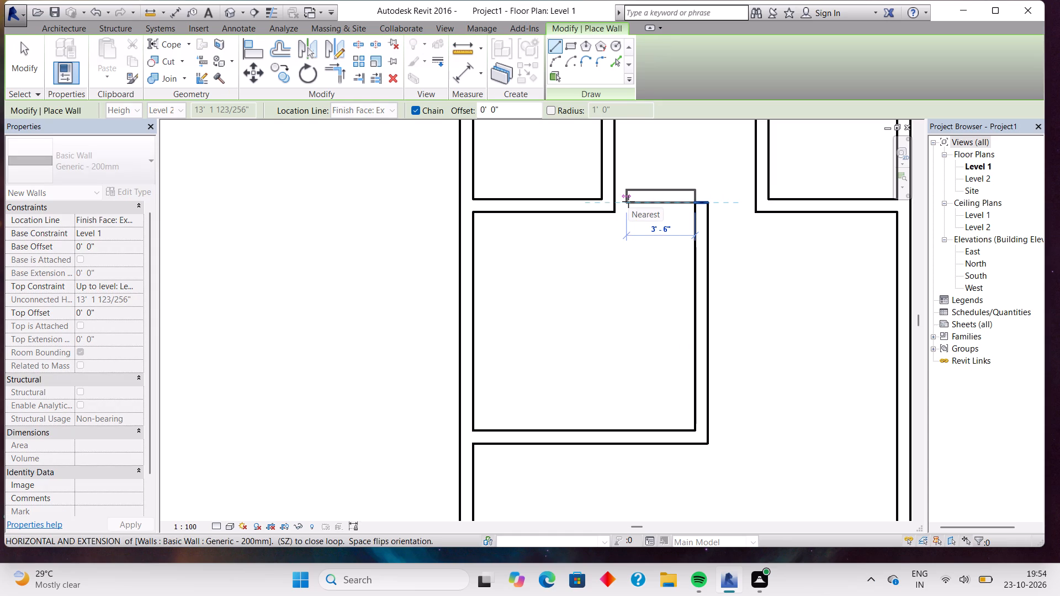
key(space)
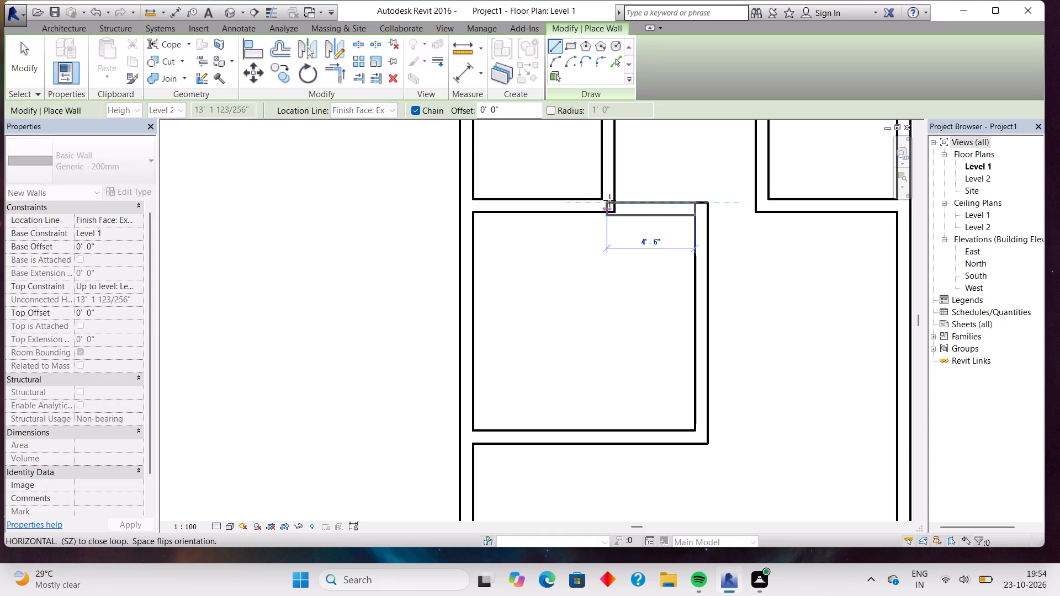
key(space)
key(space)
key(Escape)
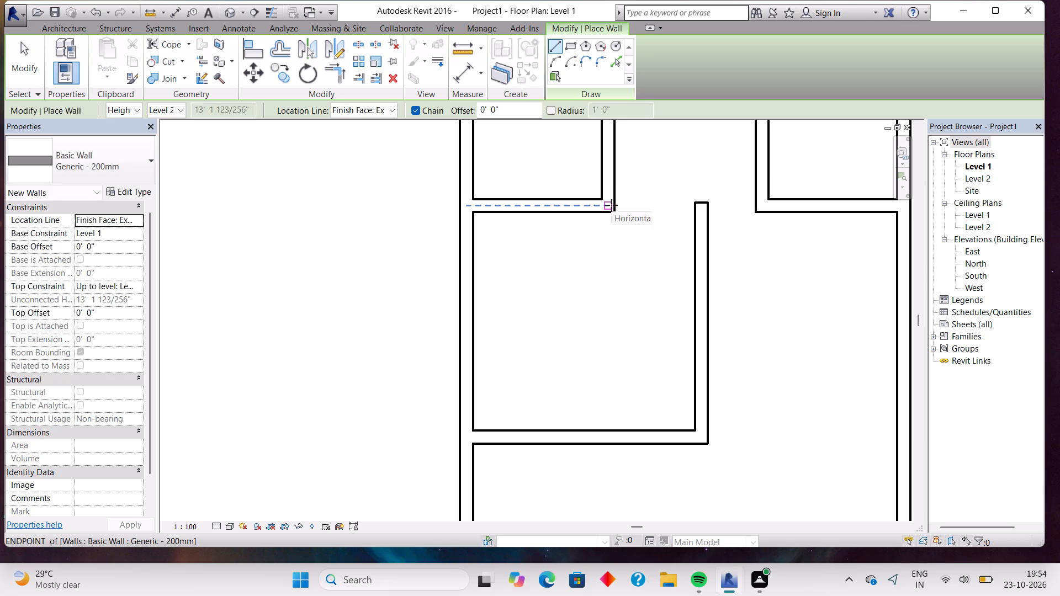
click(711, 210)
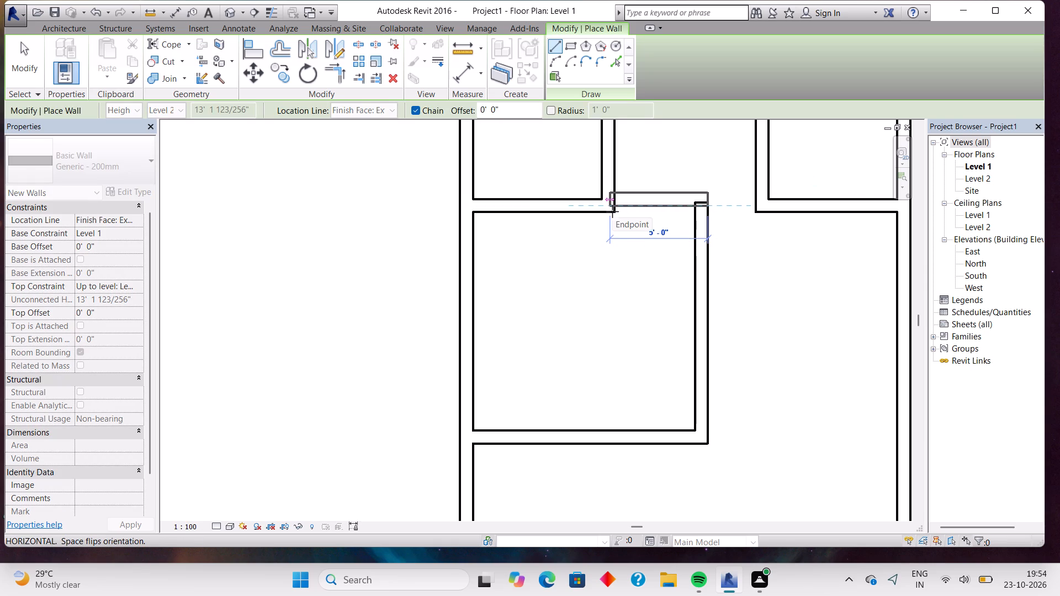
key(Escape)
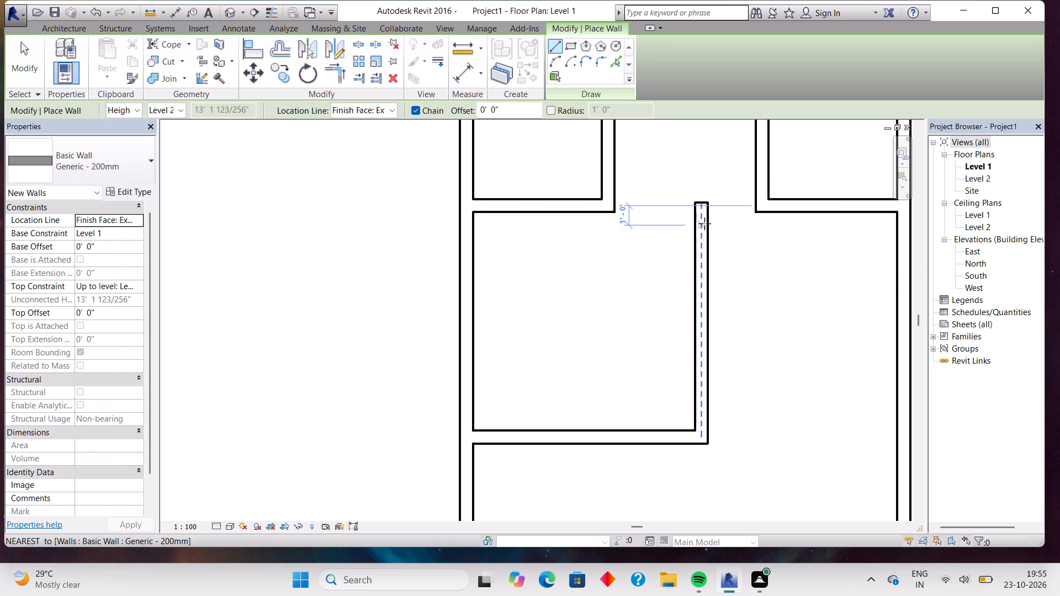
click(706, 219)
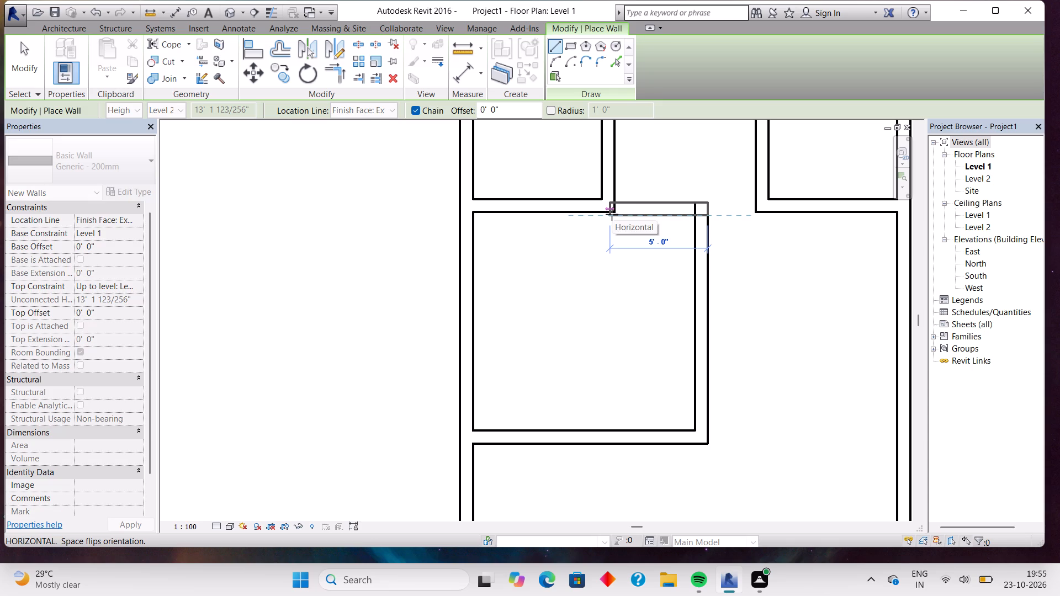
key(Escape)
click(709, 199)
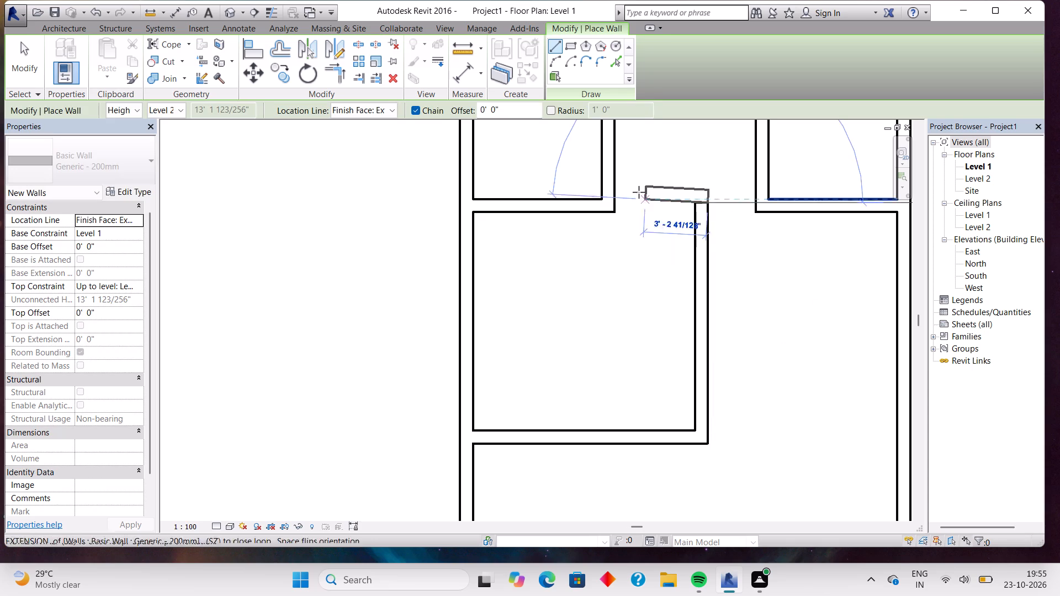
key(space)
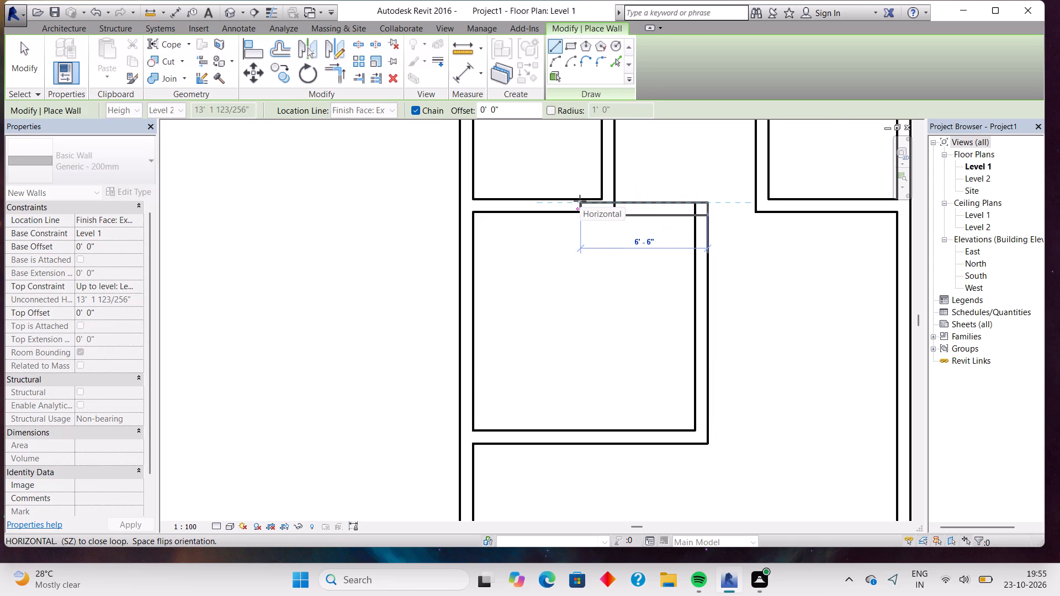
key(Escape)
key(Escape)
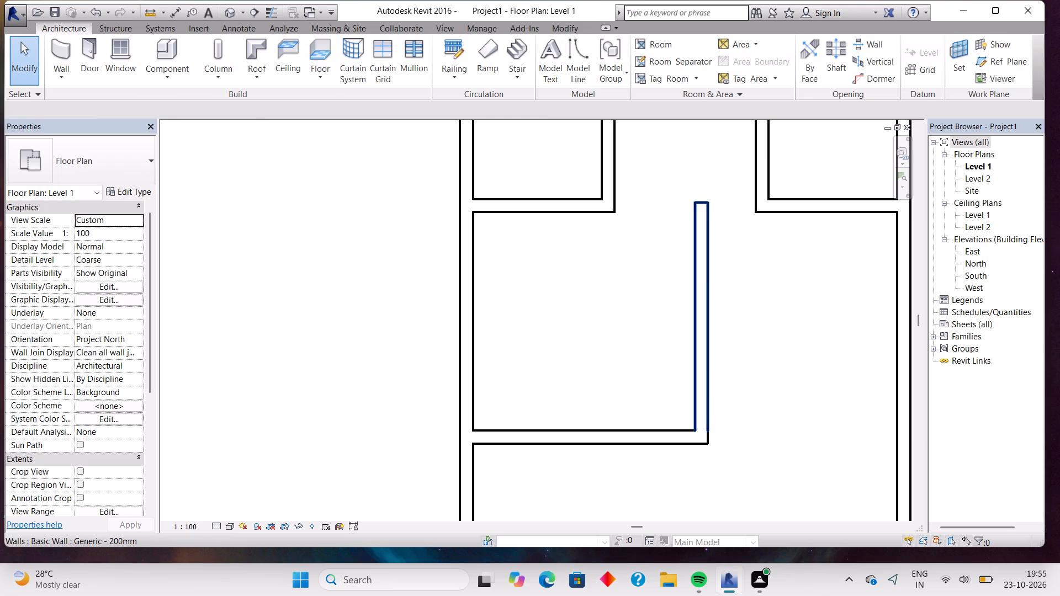
Delete the vertical wall at the free end of the lower room's bottom wall.
click(701, 256)
key(Delete)
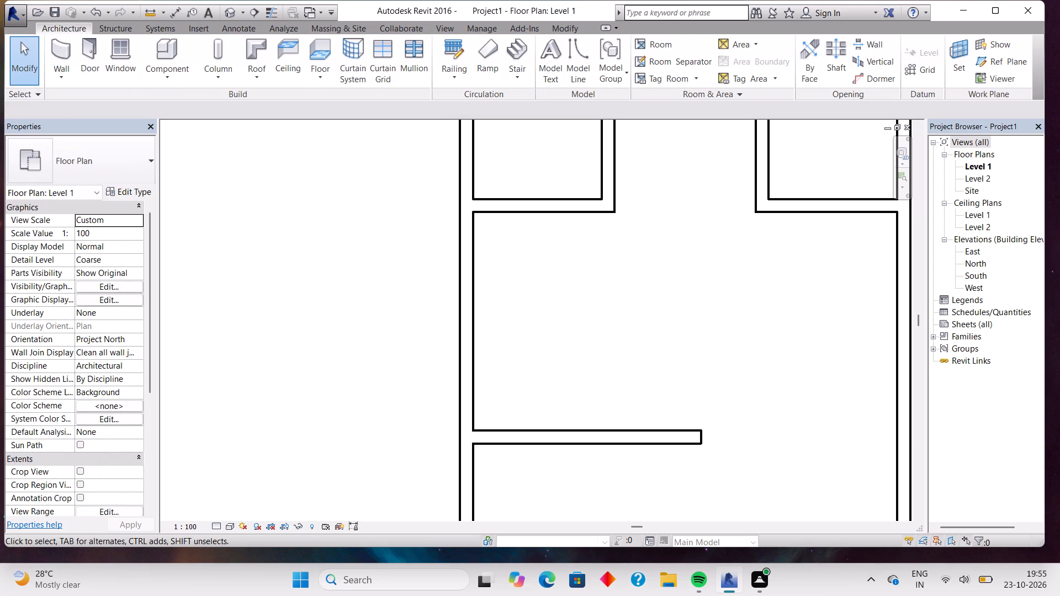
Draw a Generic - 200mm vertical wall 11' 6" upward from the free end of the lower room's bottom wall, flipped toward the room.
click(67, 47)
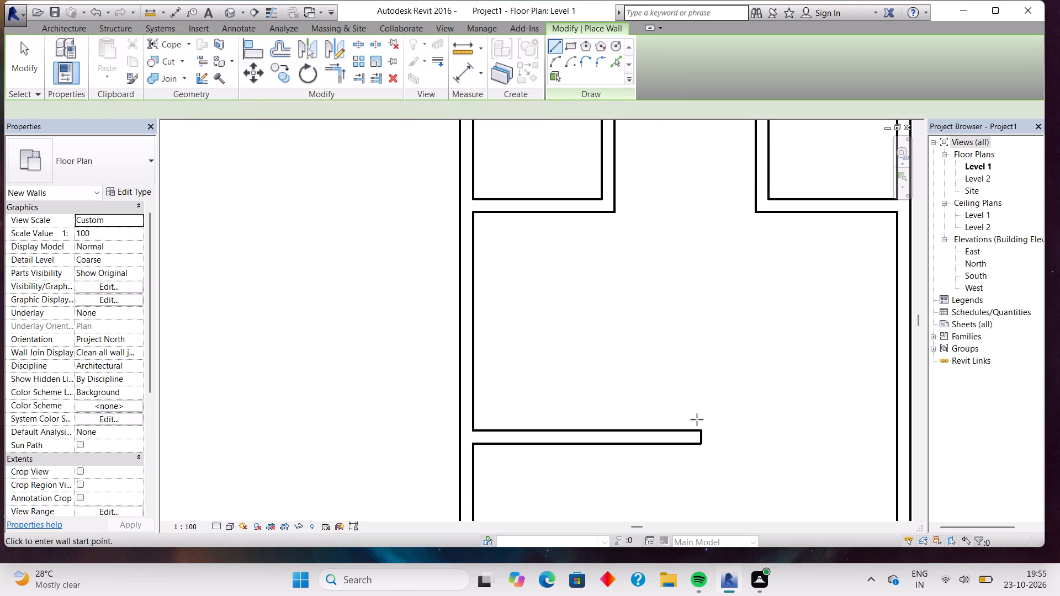
click(692, 429)
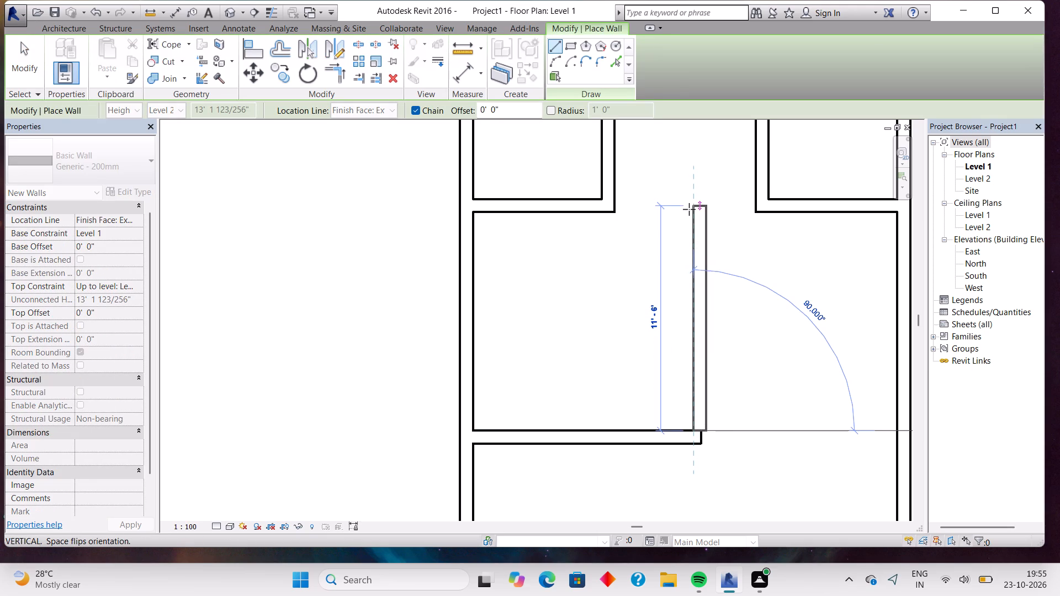
key(space)
key(space)
key(Escape)
key(space)
click(696, 427)
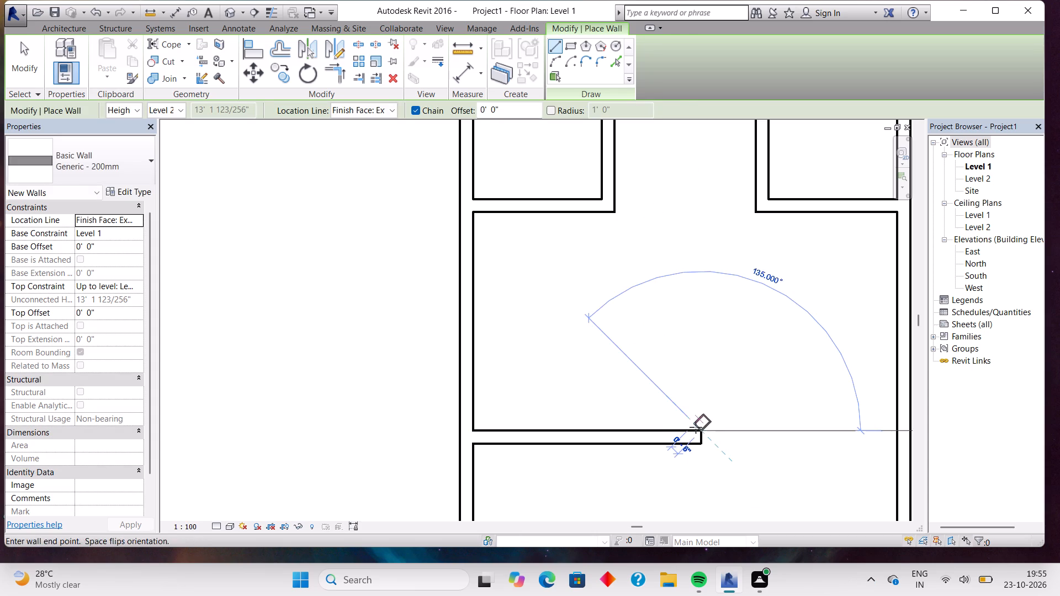
key(space)
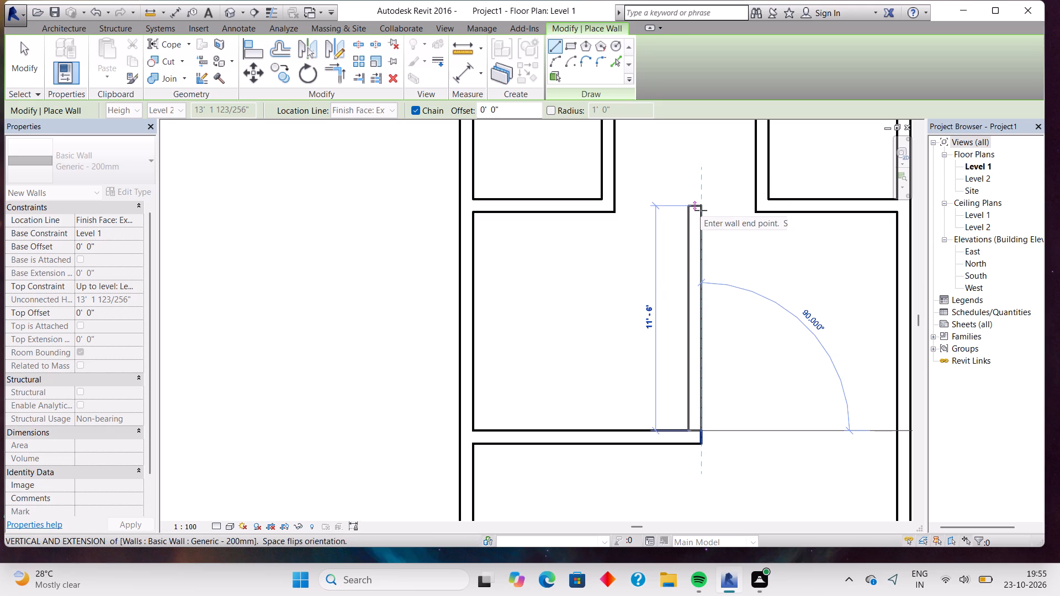
click(701, 210)
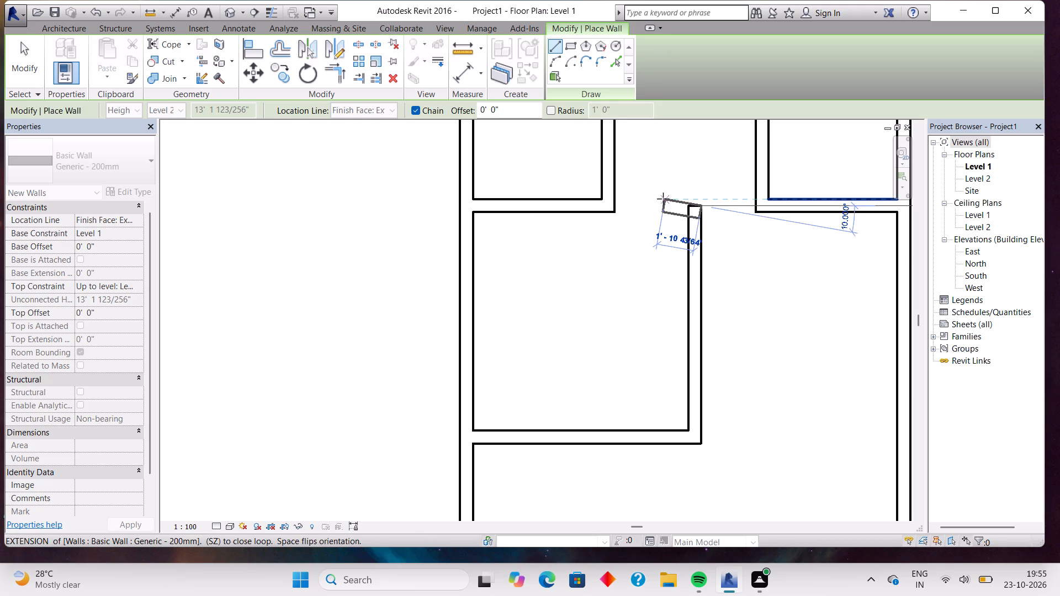
key(Escape)
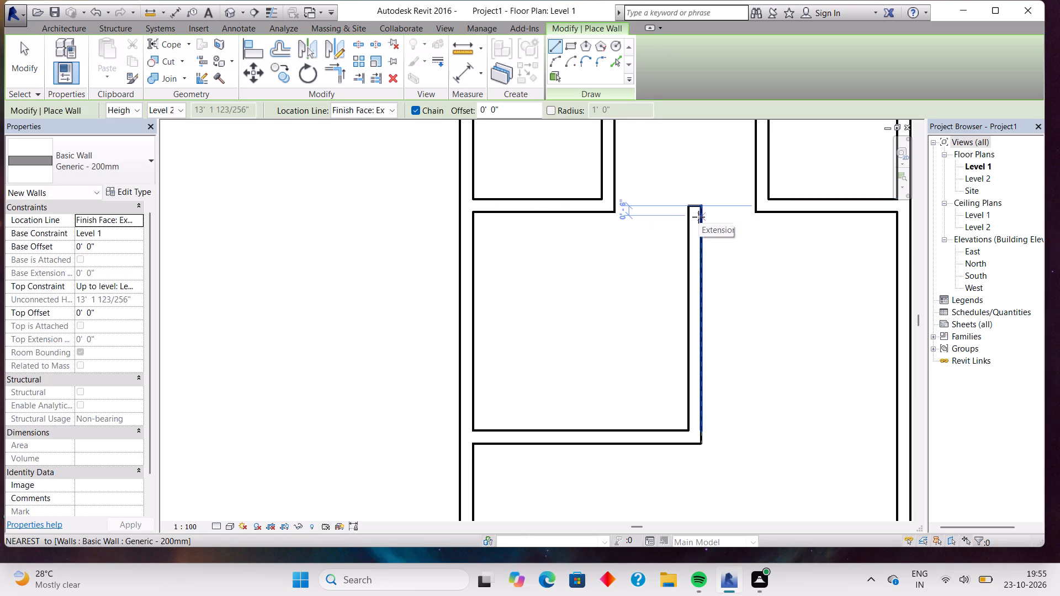
Draw a wall with its location line at Wall Centerline from the vertical wall's top endpoint to the left small room's bottom corner.
click(368, 103)
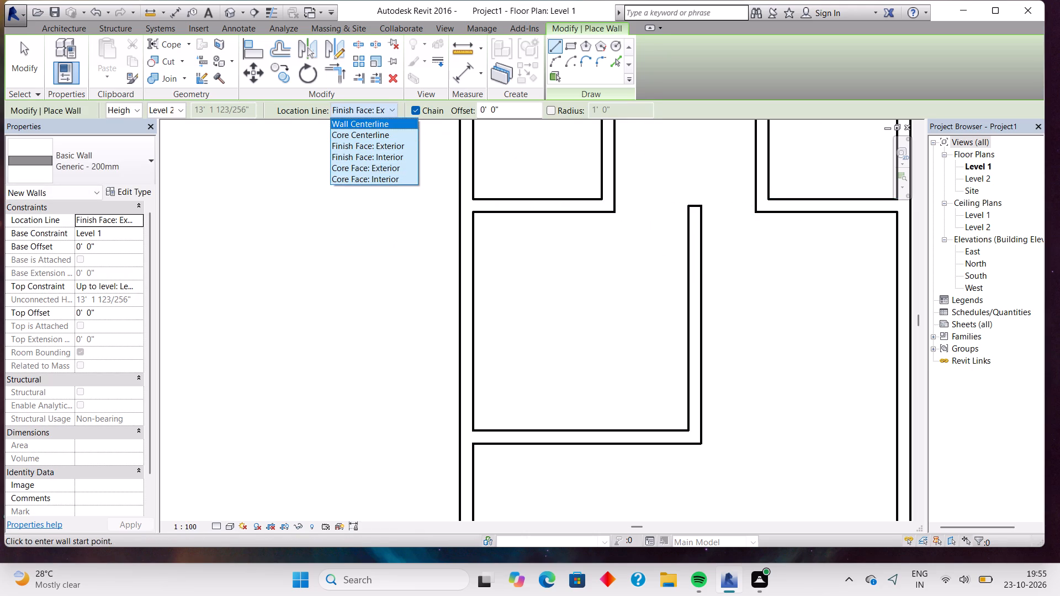
click(393, 129)
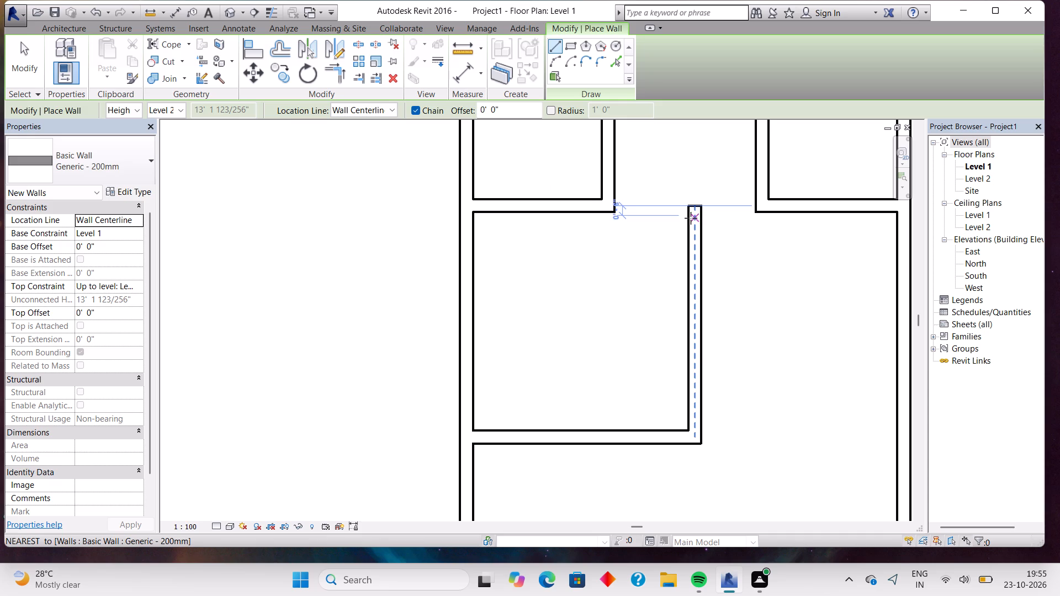
click(691, 218)
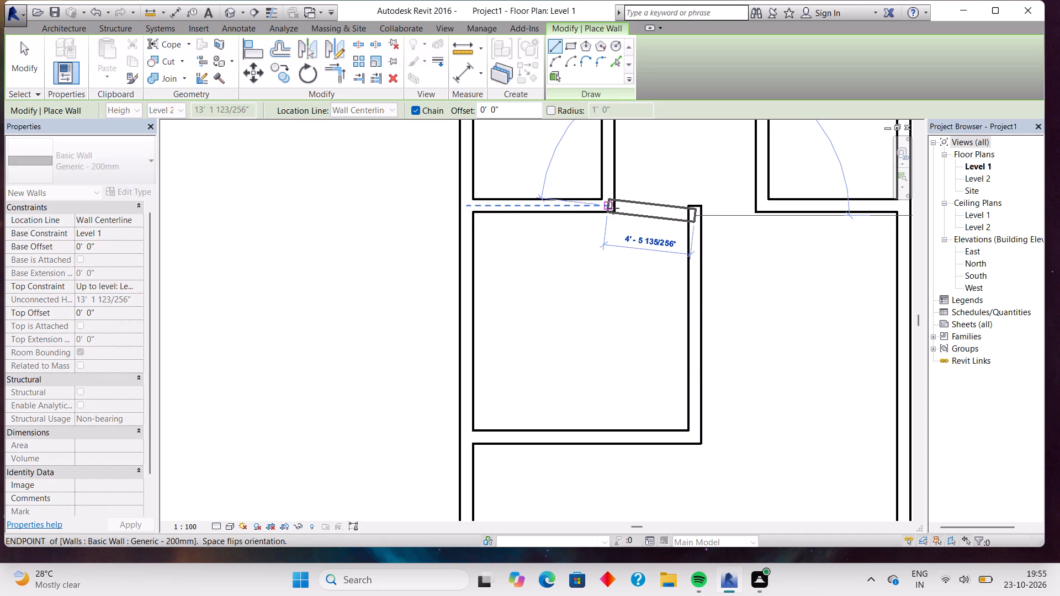
key(Escape)
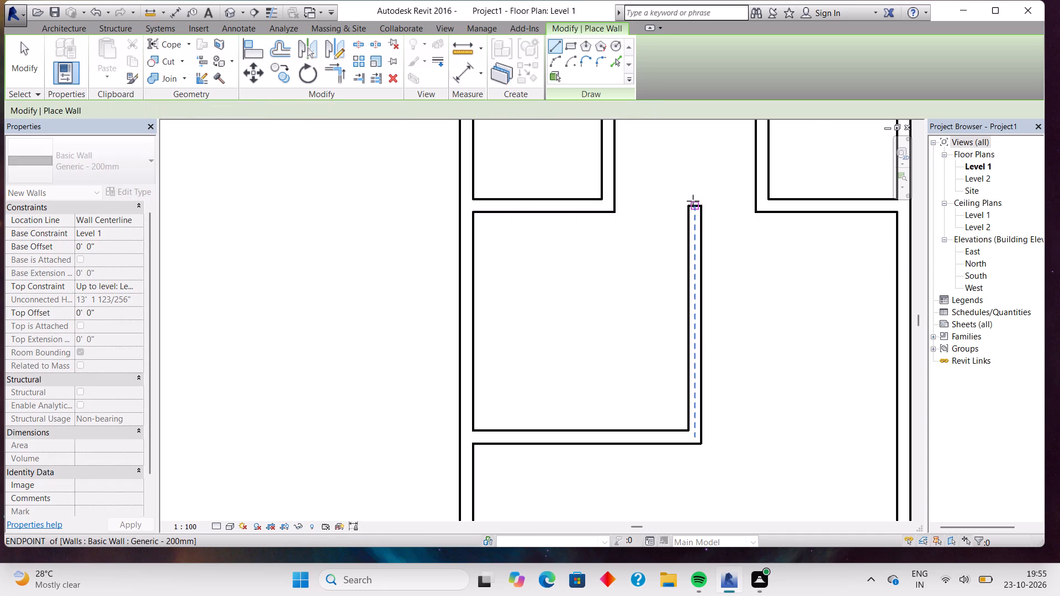
click(693, 201)
click(609, 206)
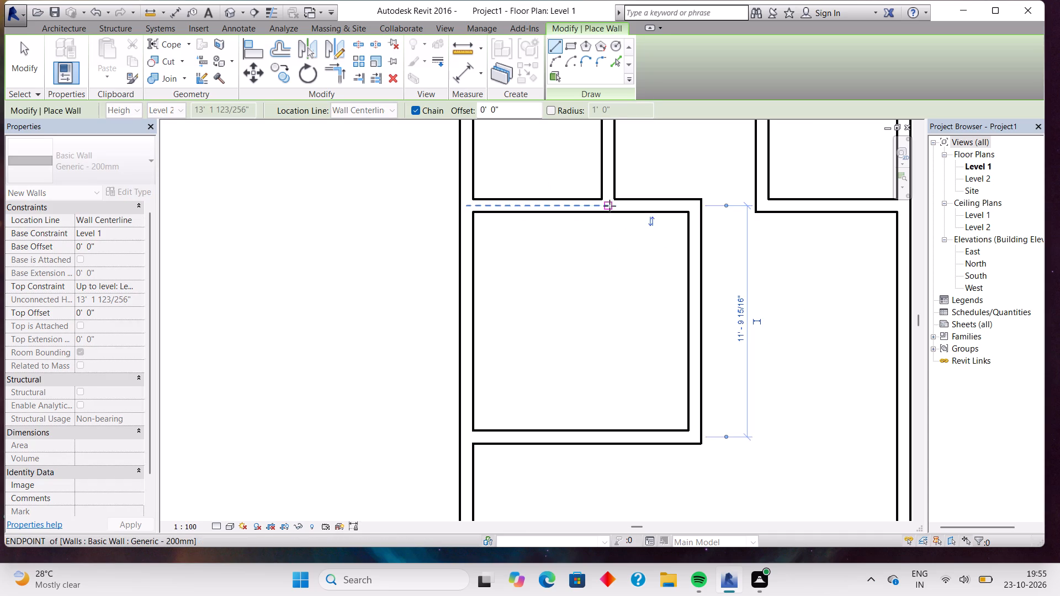
key(Escape)
Measure the enclosed lower room's interior height between its top and bottom wall faces with an aligned dimension.
scroll(546, 247, down, 6)
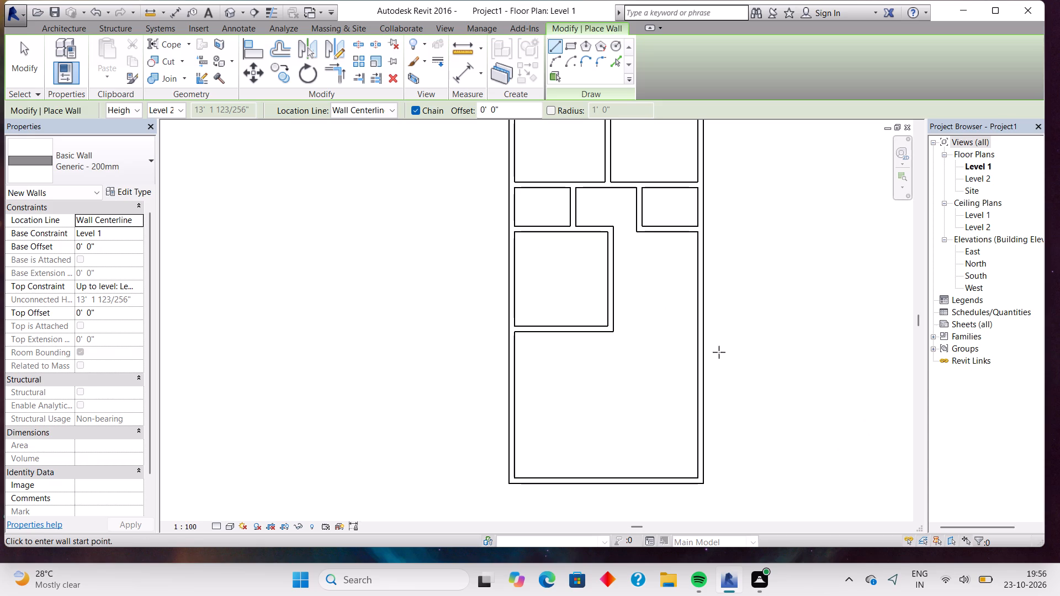
click(460, 81)
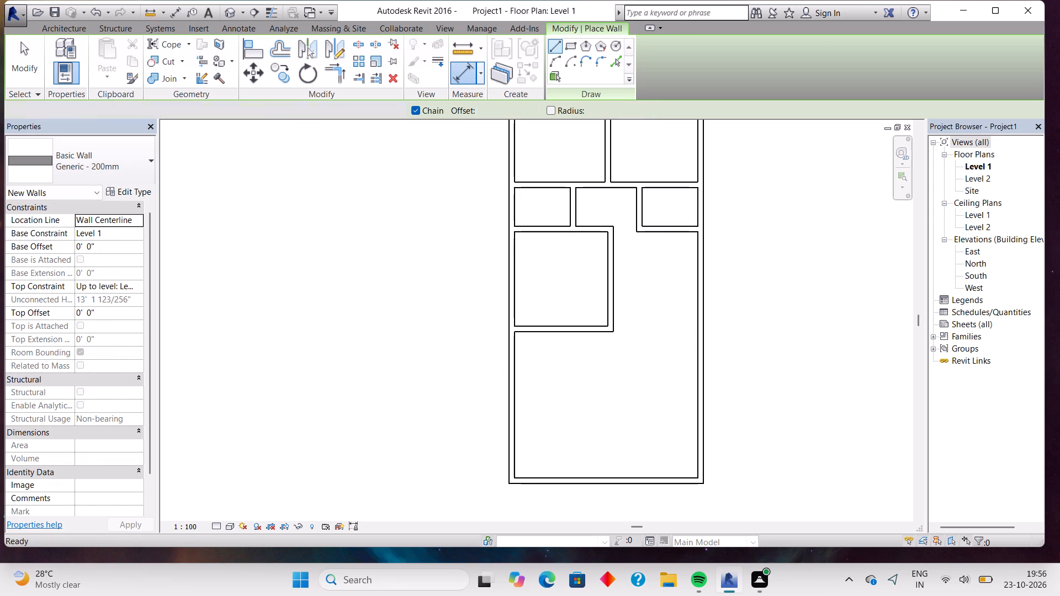
click(549, 227)
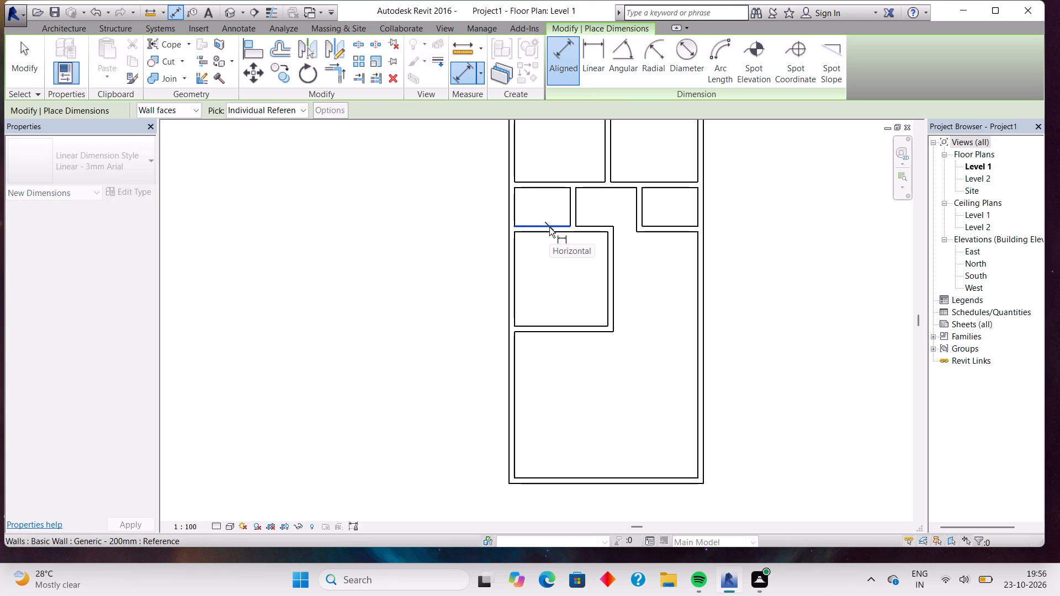
key(Escape)
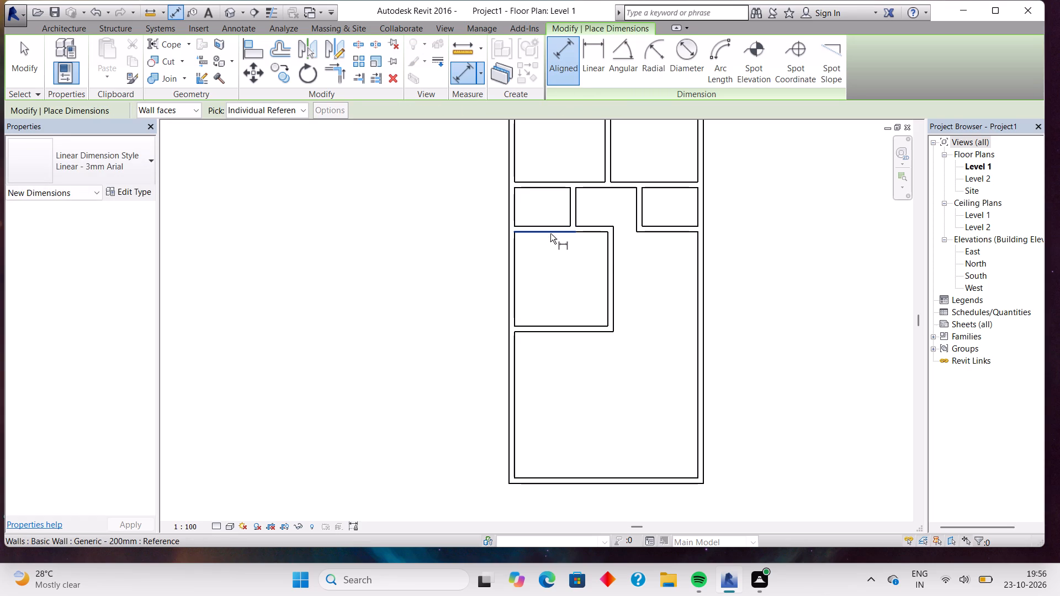
click(550, 236)
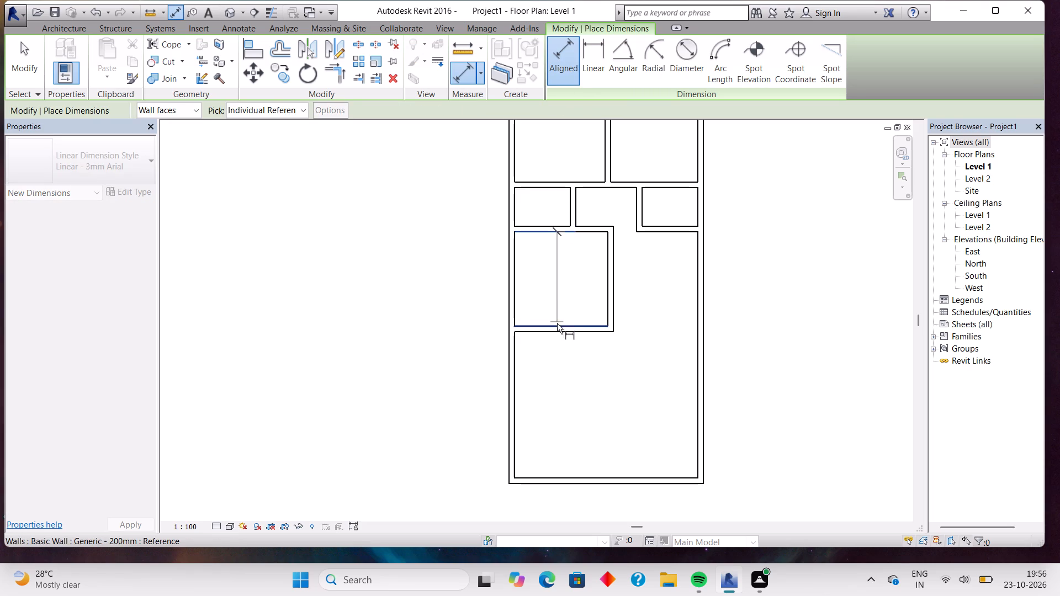
scroll(555, 328, up, 4)
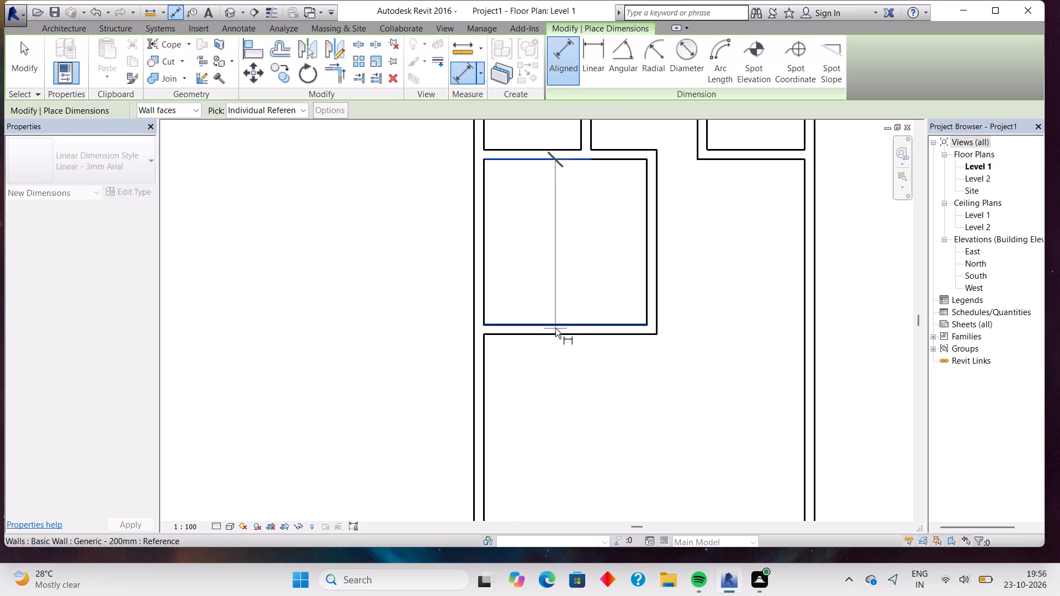
scroll(555, 328, up, 2)
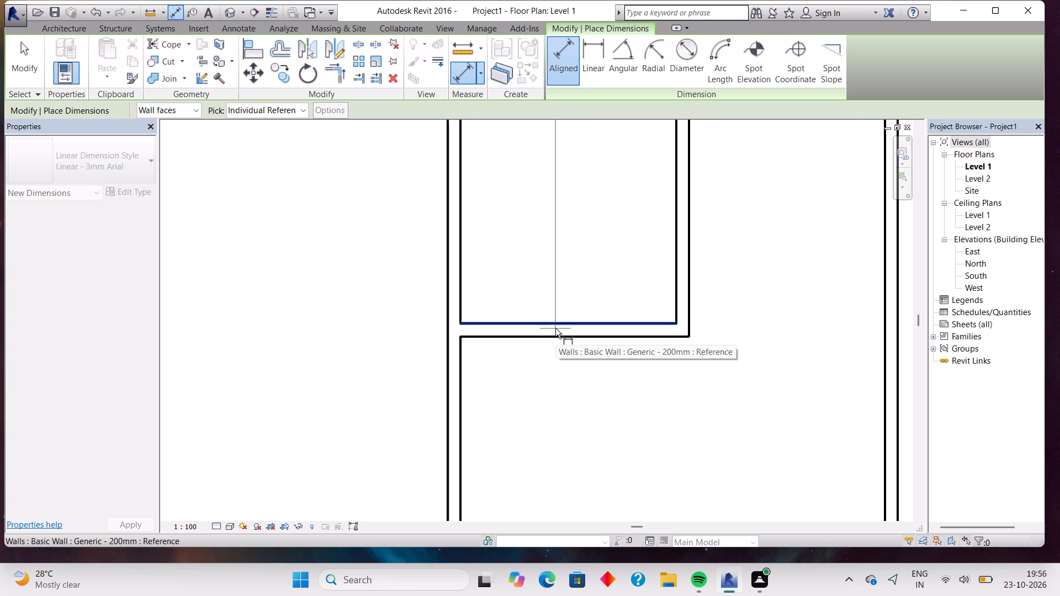
scroll(555, 328, up, 3)
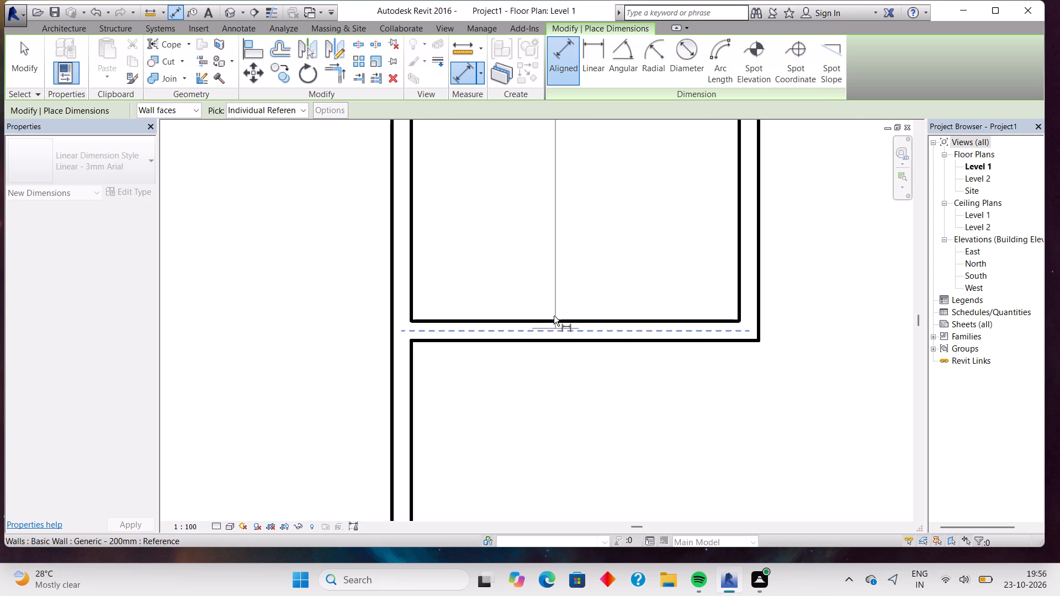
click(553, 318)
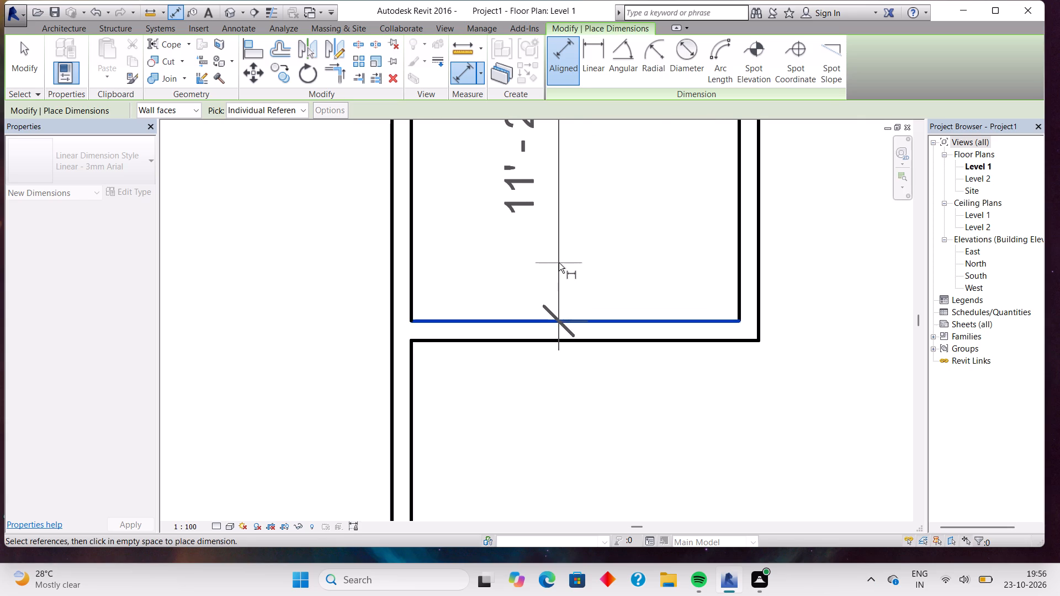
scroll(559, 263, down, 7)
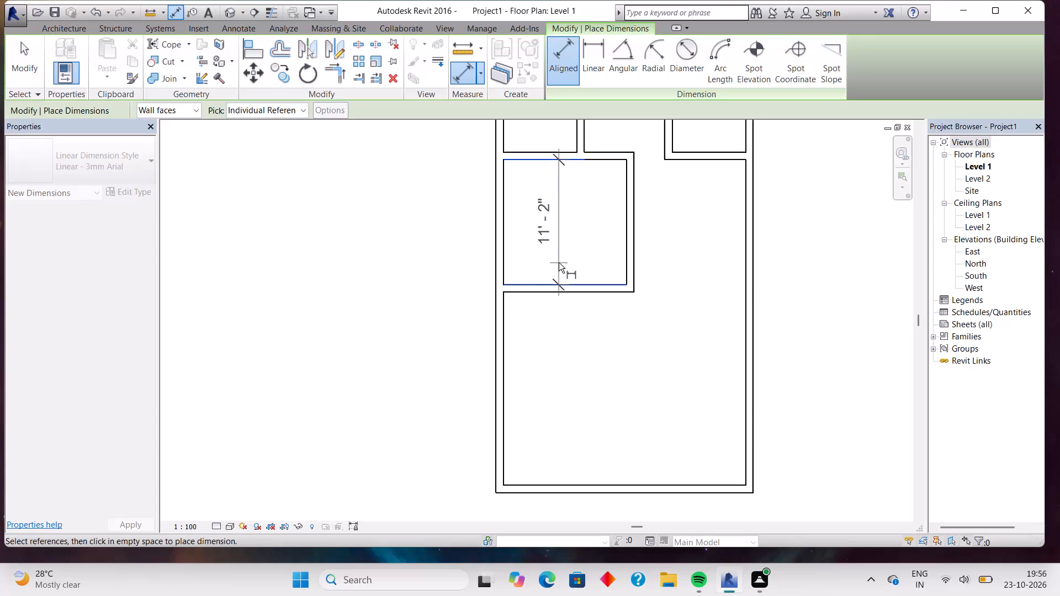
scroll(559, 263, up, 5)
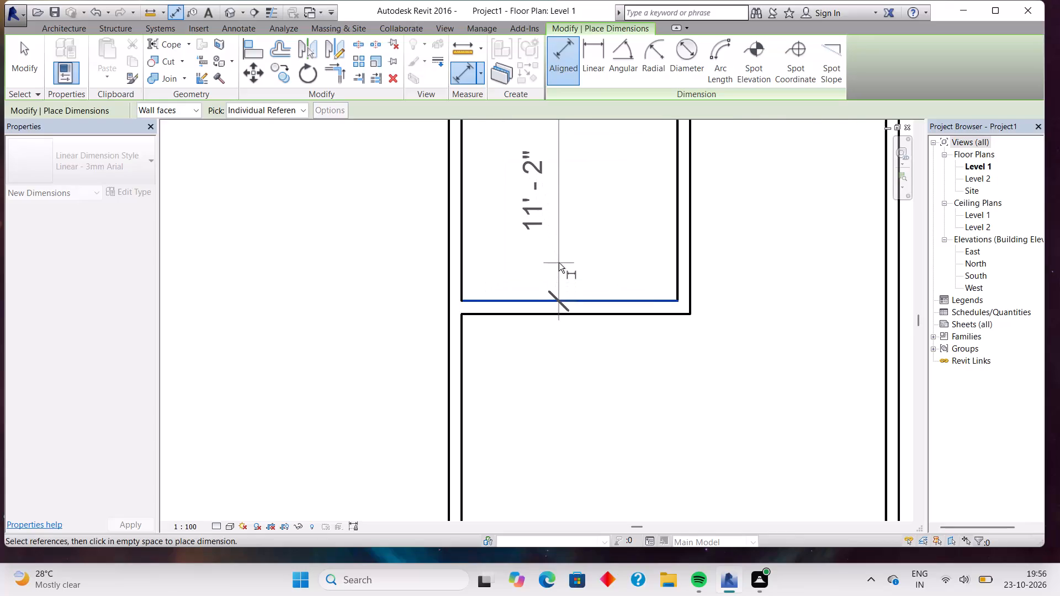
key(Escape)
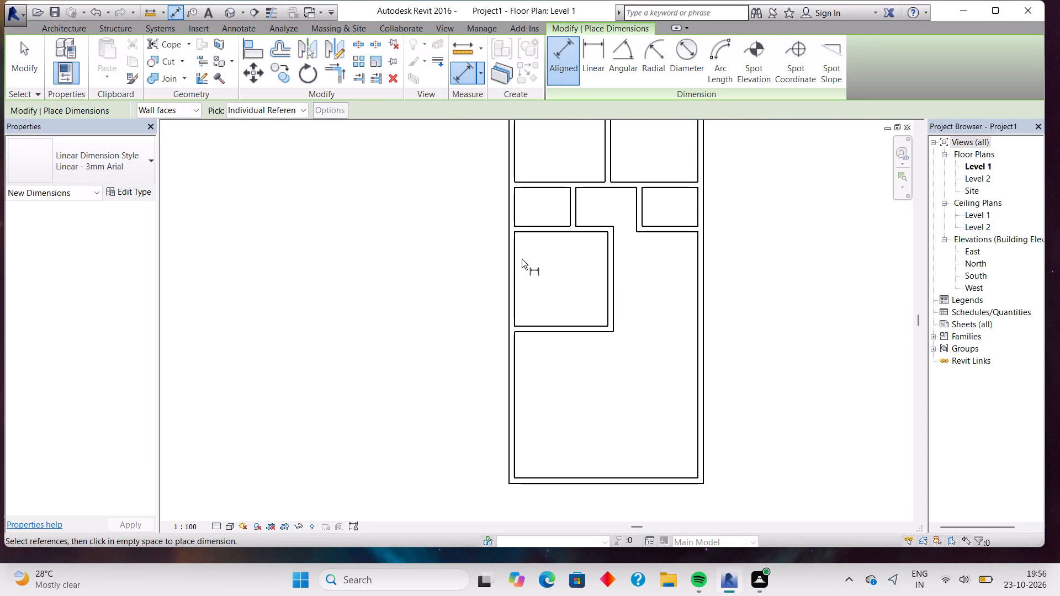
Measure the enclosed lower room's interior width between its side wall faces with an aligned dimension.
click(516, 271)
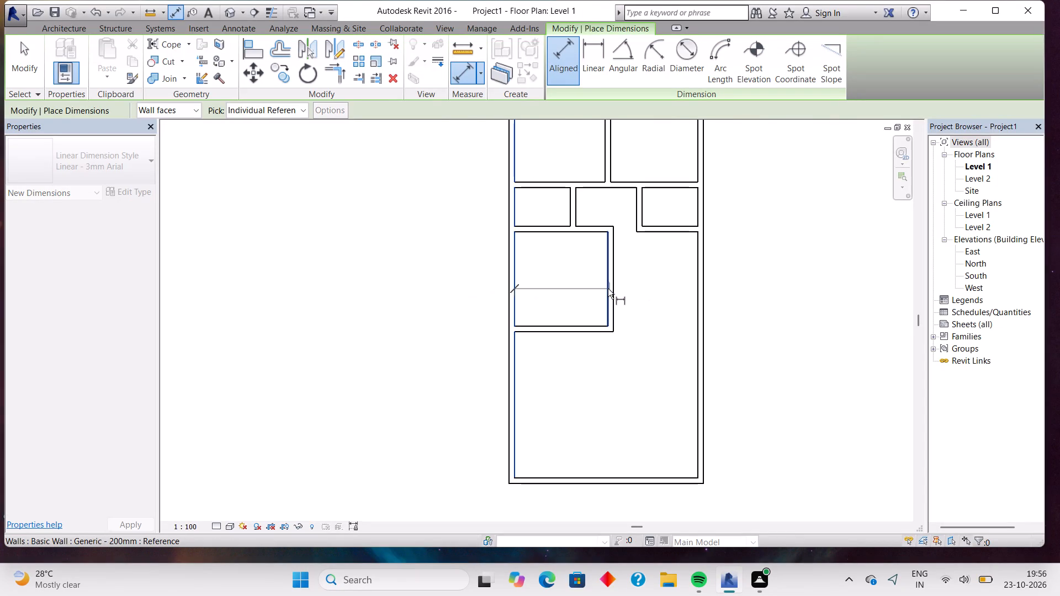
click(608, 289)
scroll(608, 289, up, 3)
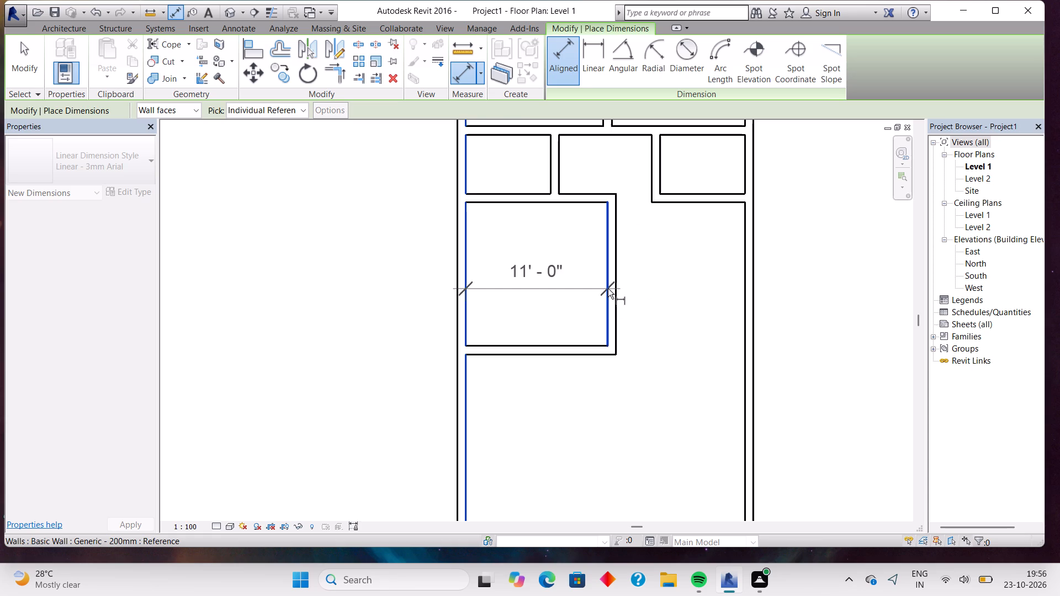
scroll(608, 289, down, 1)
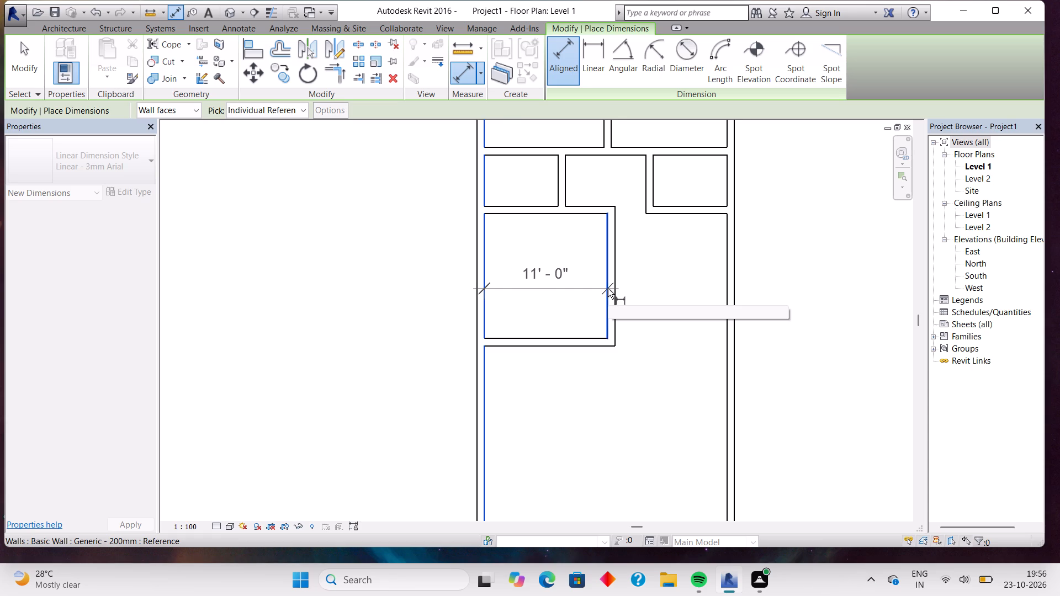
key(Escape)
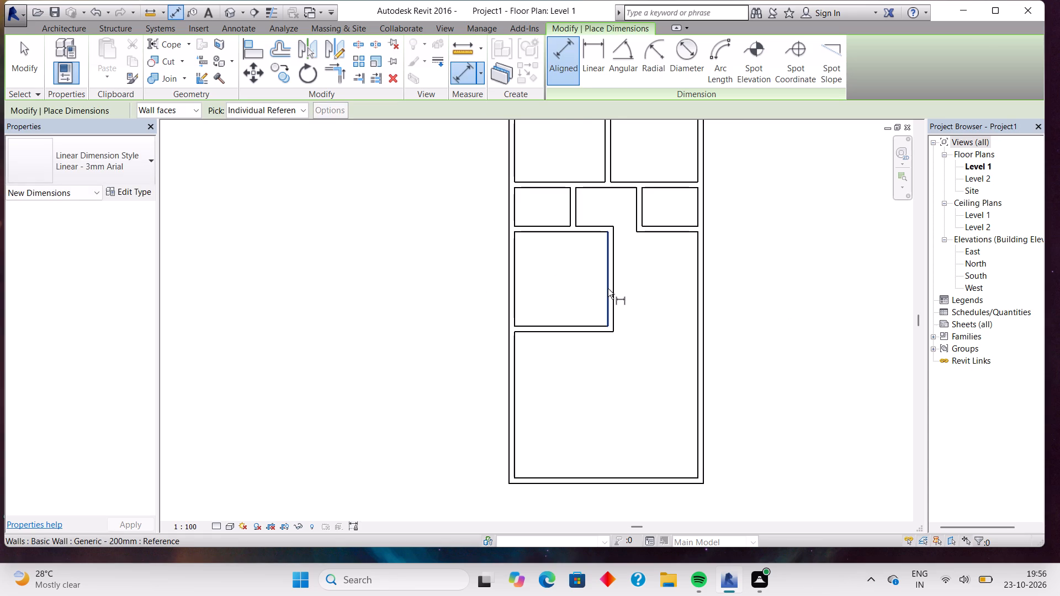
key(Escape)
key(Escape)
Nudge the enclosed lower room's right vertical wall one increment left, toward the room's interior.
click(608, 289)
key(Left)
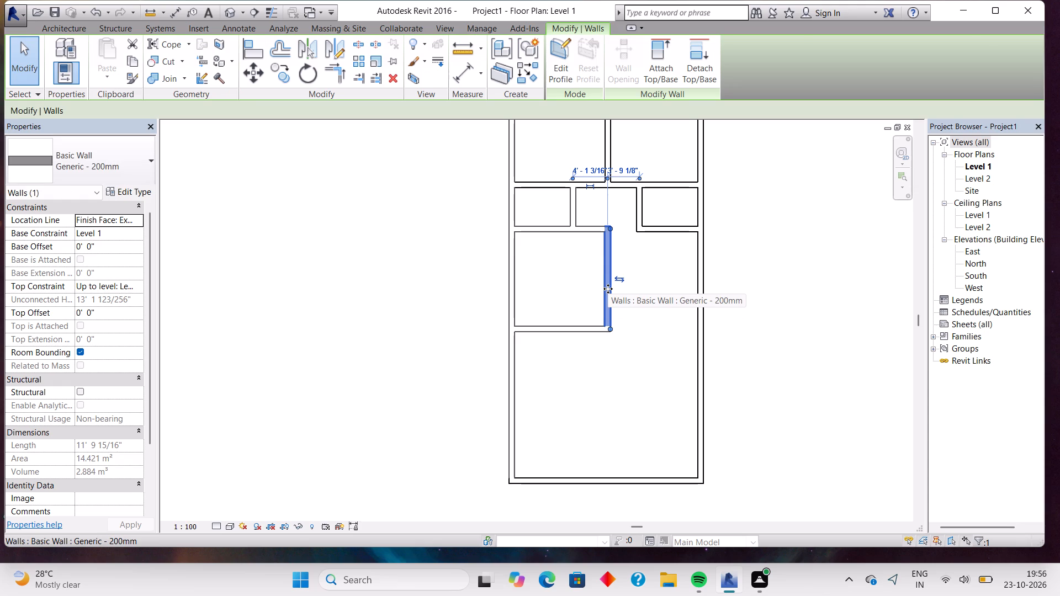
key(Escape)
Draw a 4' 0" horizontal Generic - 200mm wall inward from the right outer wall, level with the enclosed lower room's bottom wall.
scroll(608, 289, down, 3)
scroll(608, 289, up, 4)
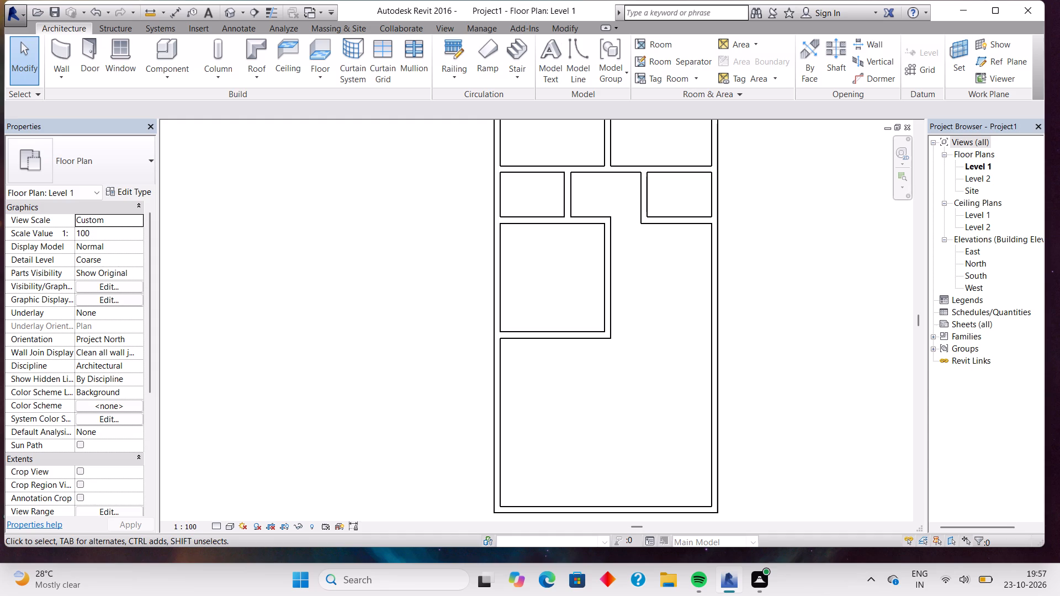
scroll(574, 260, up, 5)
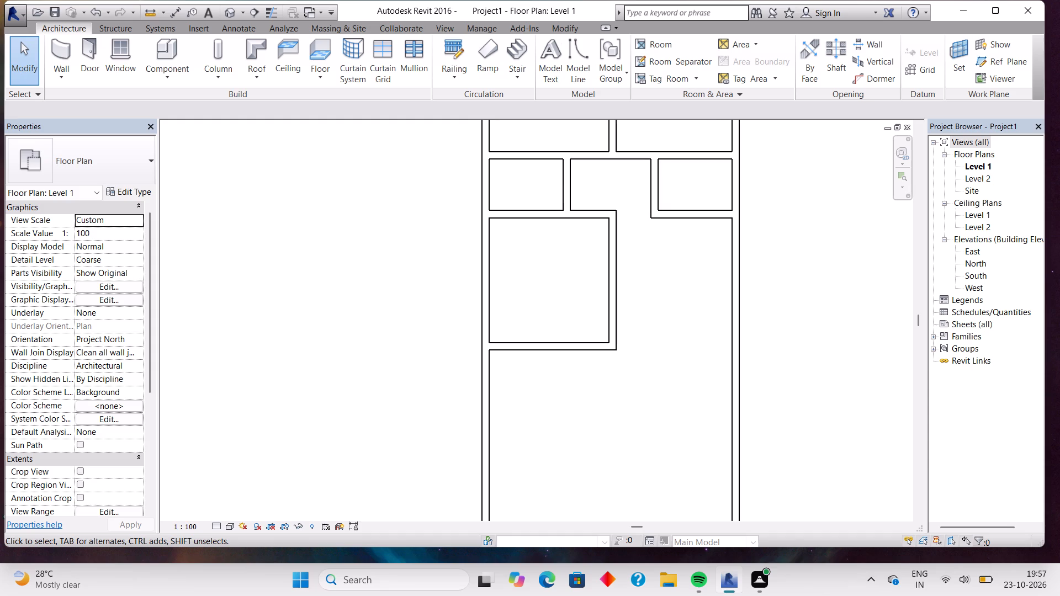
scroll(574, 260, down, 2)
middle_drag(574, 260, 591, 321)
middle_click(591, 321)
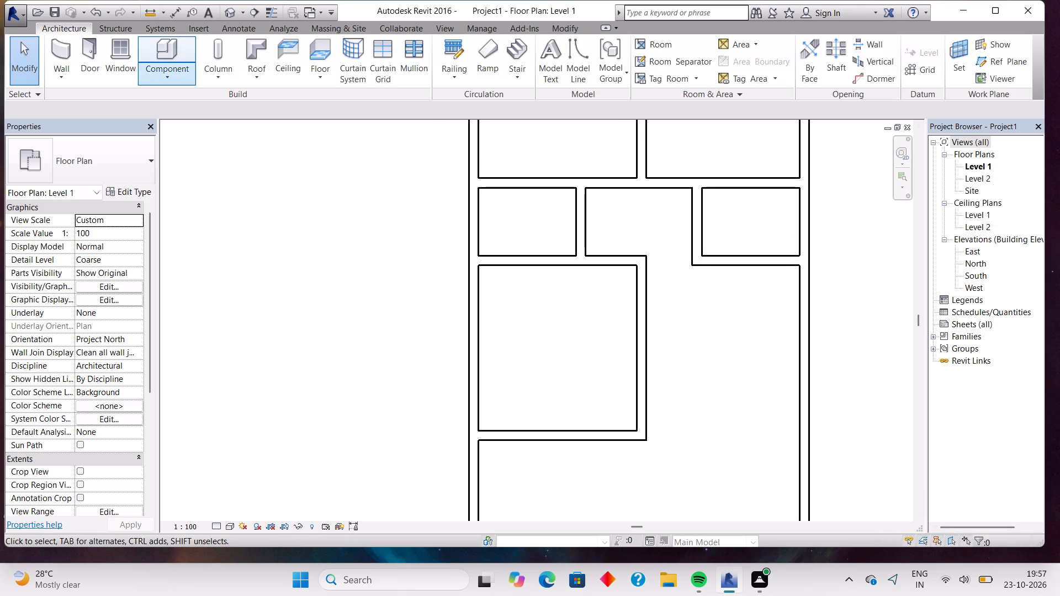
click(61, 52)
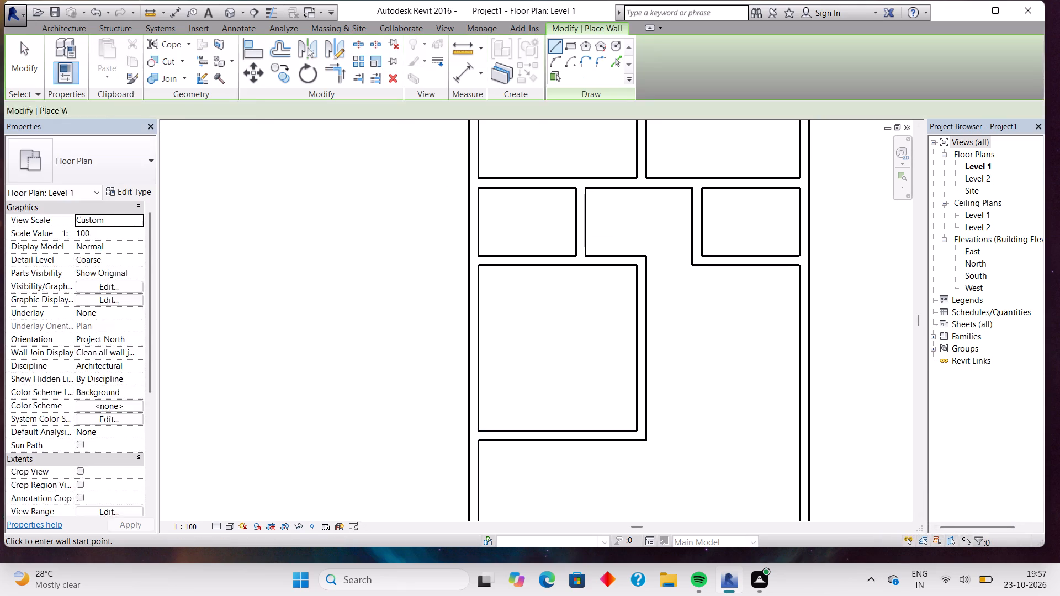
click(794, 434)
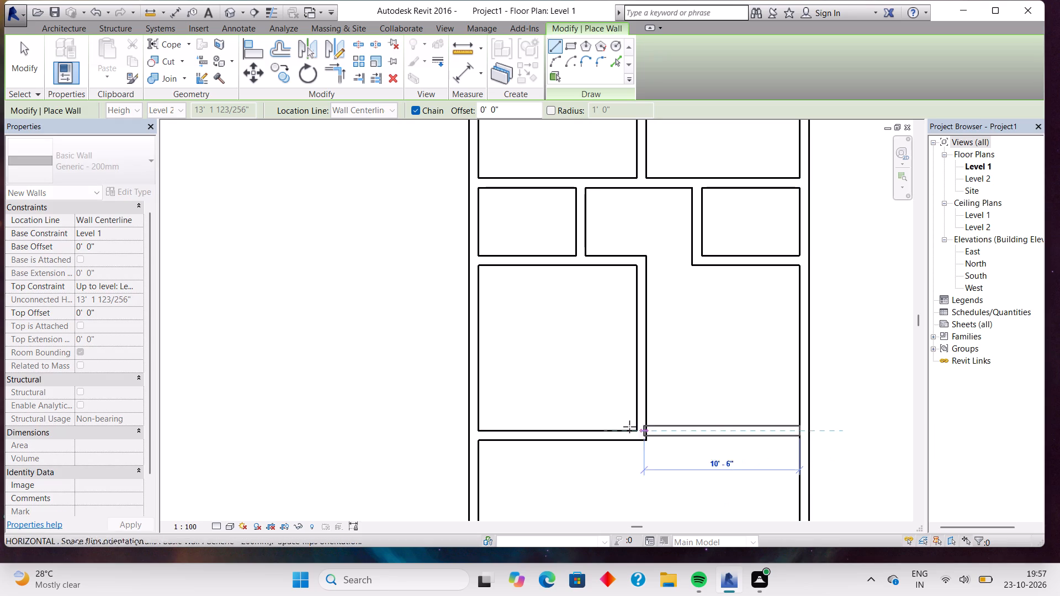
key(Escape)
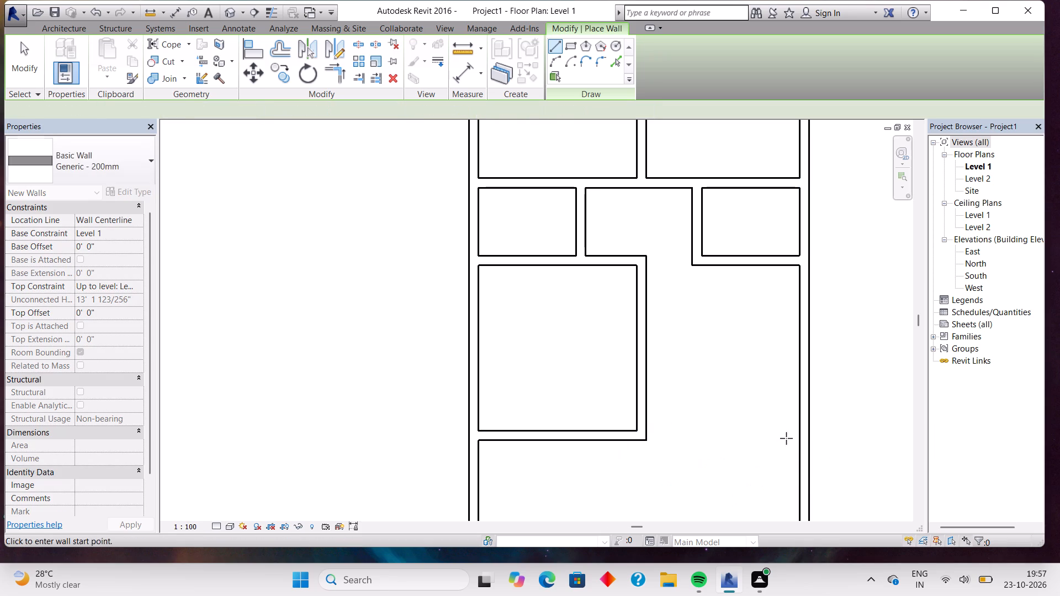
click(795, 433)
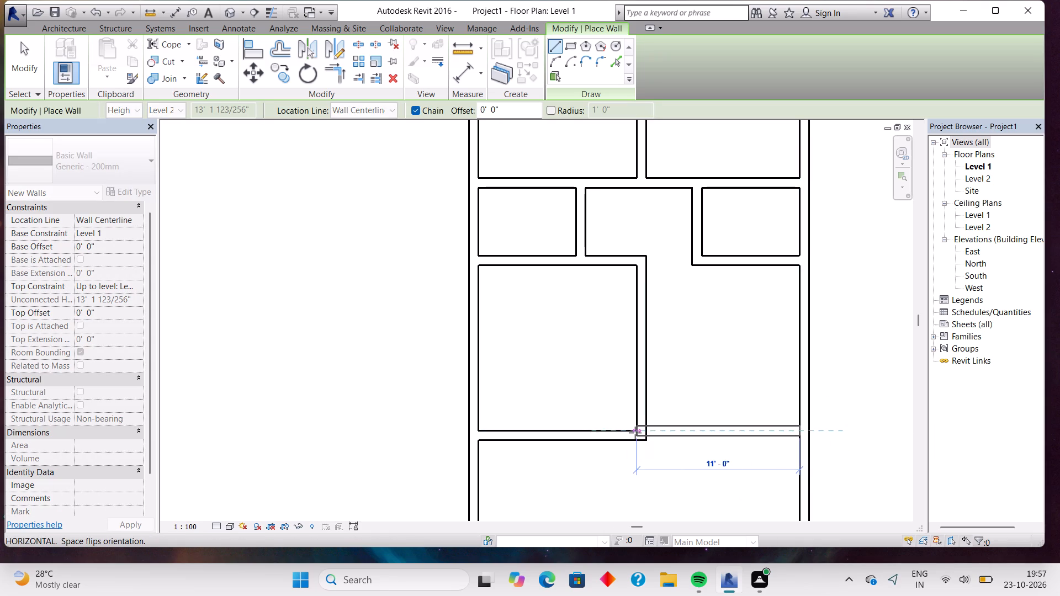
key(Escape)
click(803, 438)
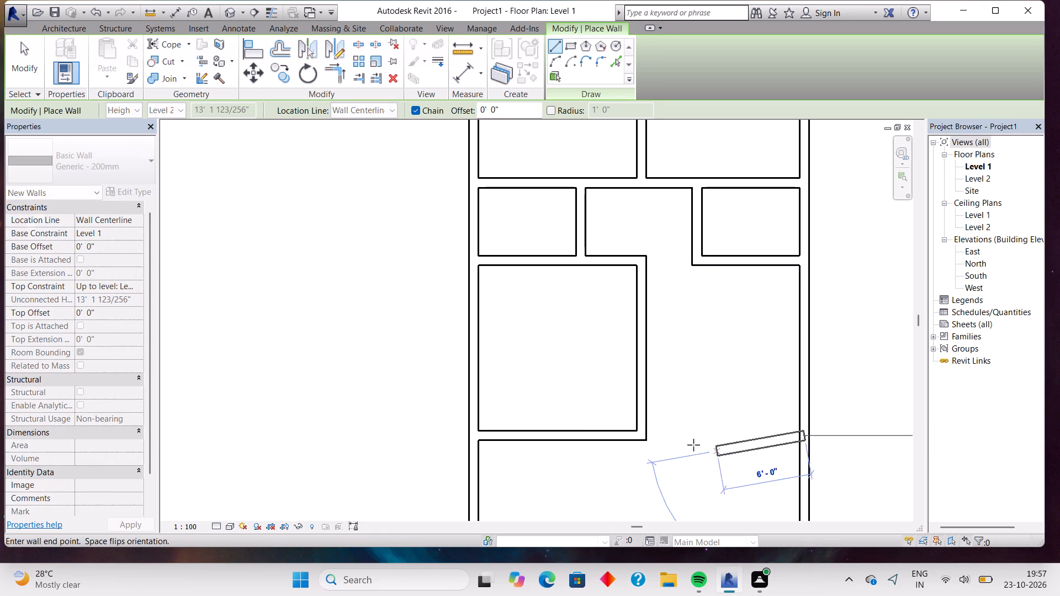
click(749, 432)
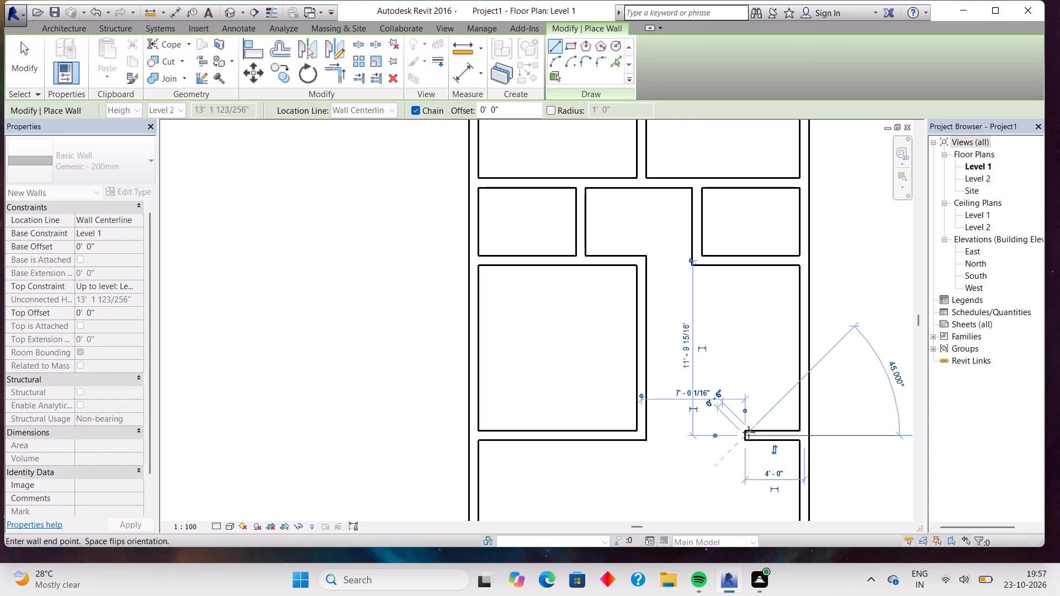
key(Escape)
Enclose a small room with a 5' 11" horizontal wall from the left outer wall, 5' below the enclosed room, and a vertical wall up to it.
scroll(608, 386, down, 1)
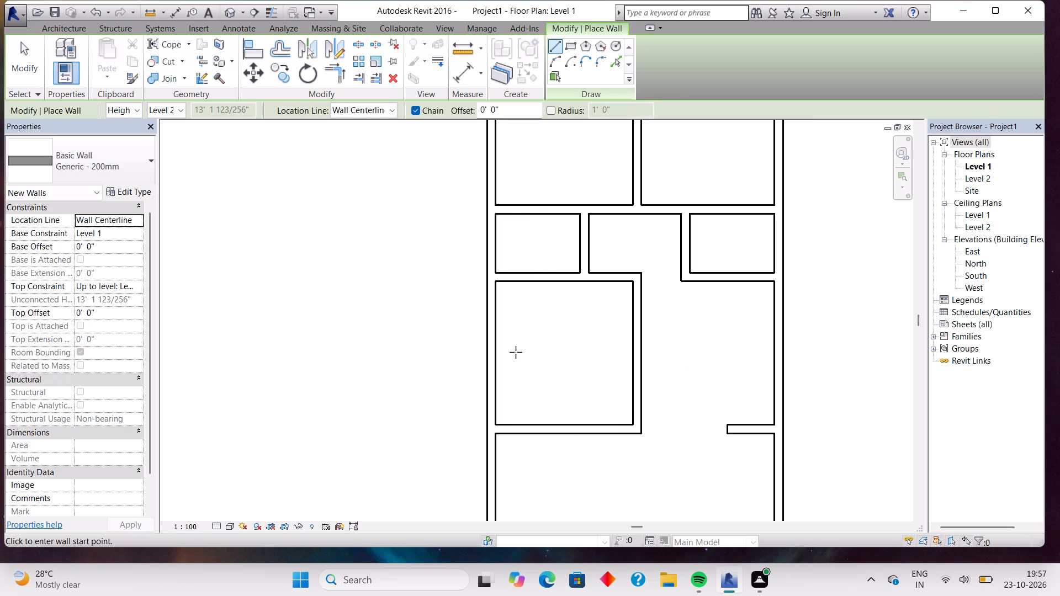
scroll(516, 352, down, 1)
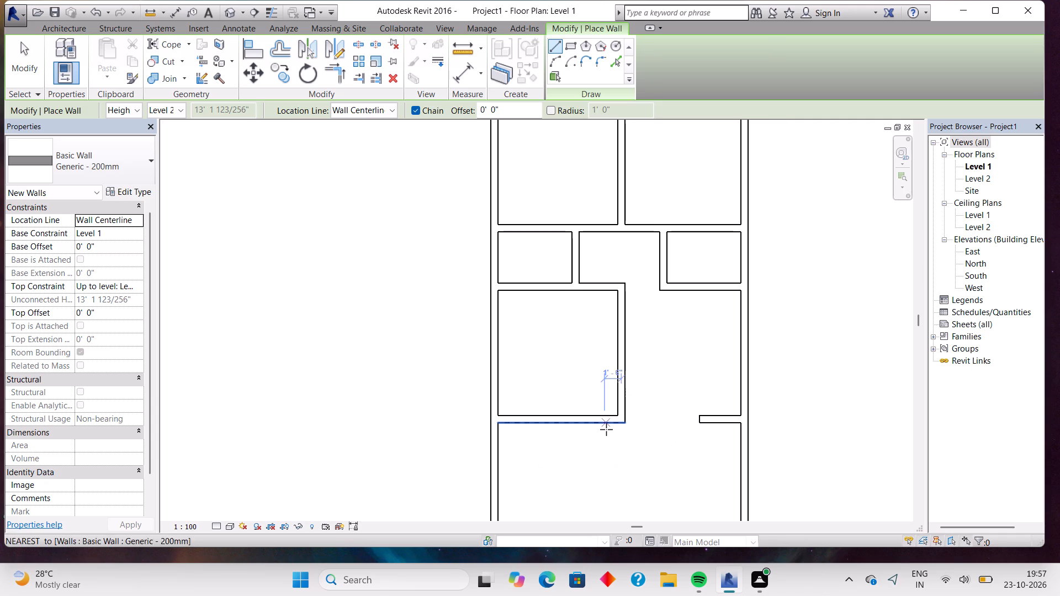
scroll(606, 429, down, 2)
middle_drag(606, 429, 593, 385)
middle_drag(592, 375, 602, 343)
scroll(557, 408, up, 3)
middle_drag(557, 408, 575, 358)
middle_click(581, 352)
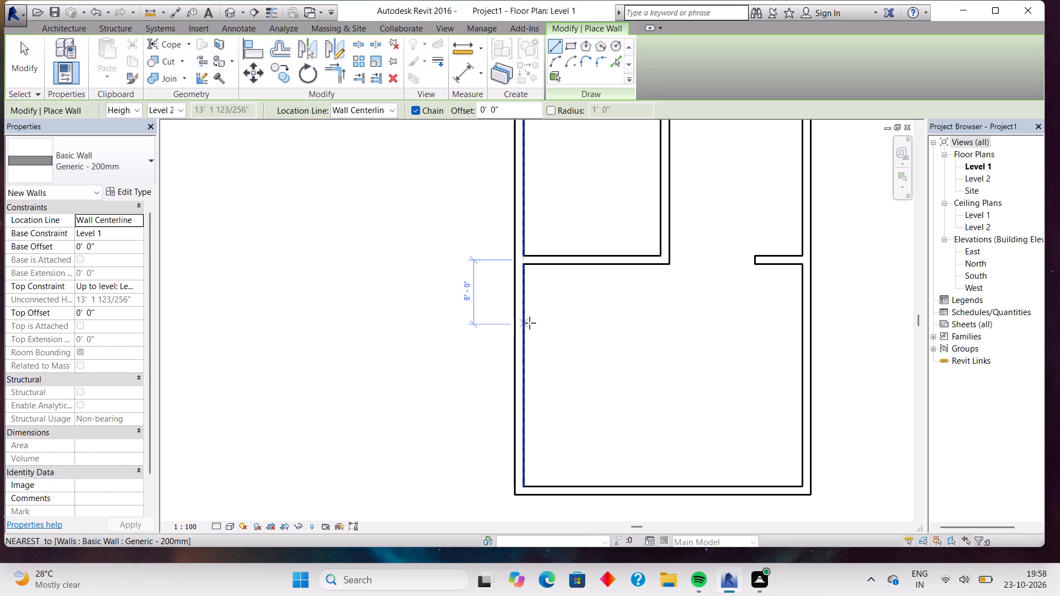
click(529, 323)
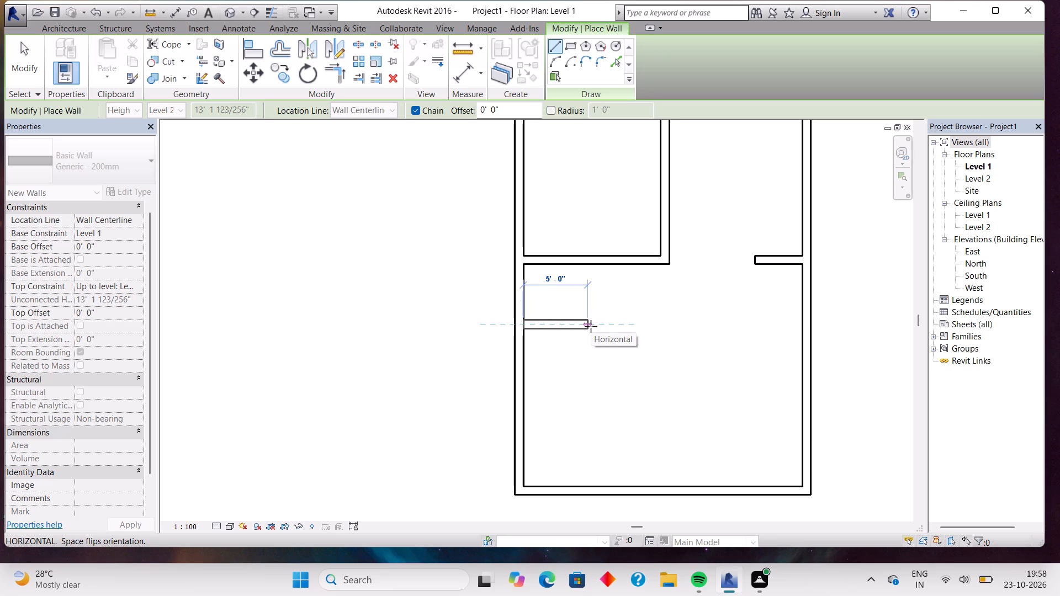
scroll(591, 326, up, 2)
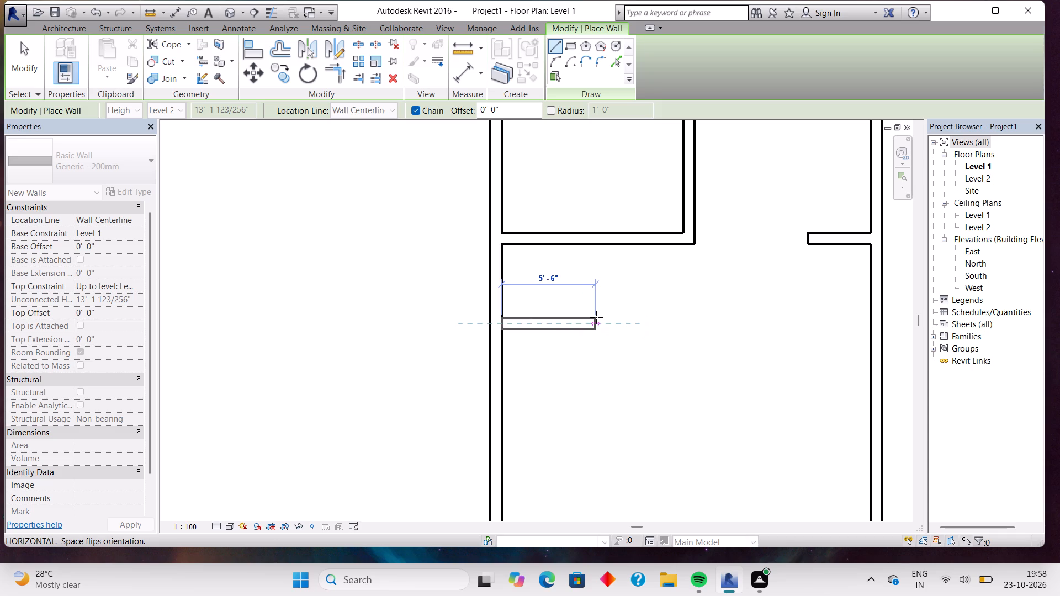
scroll(601, 322, up, 6)
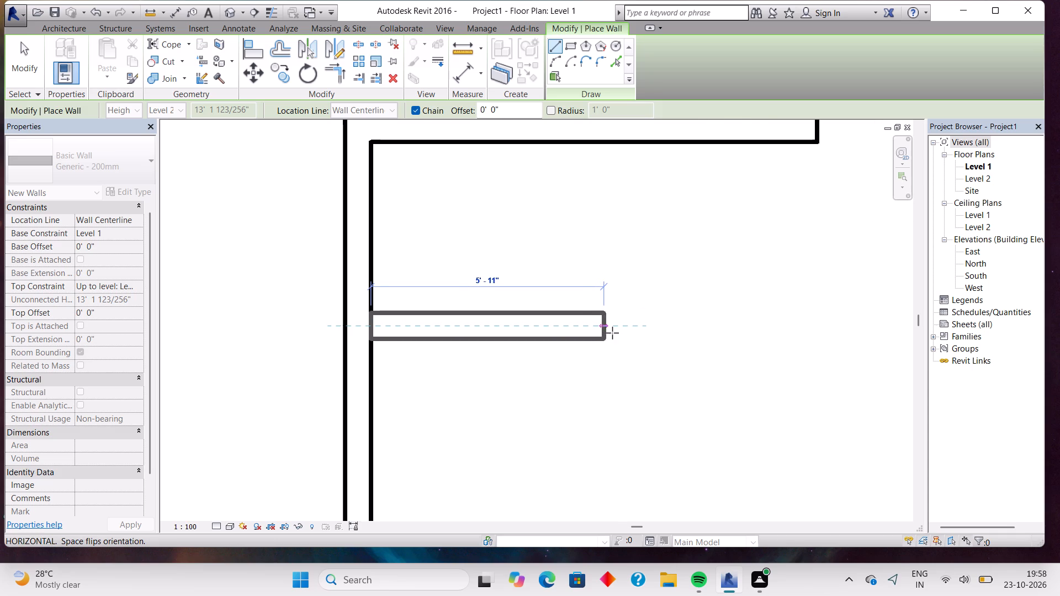
click(603, 326)
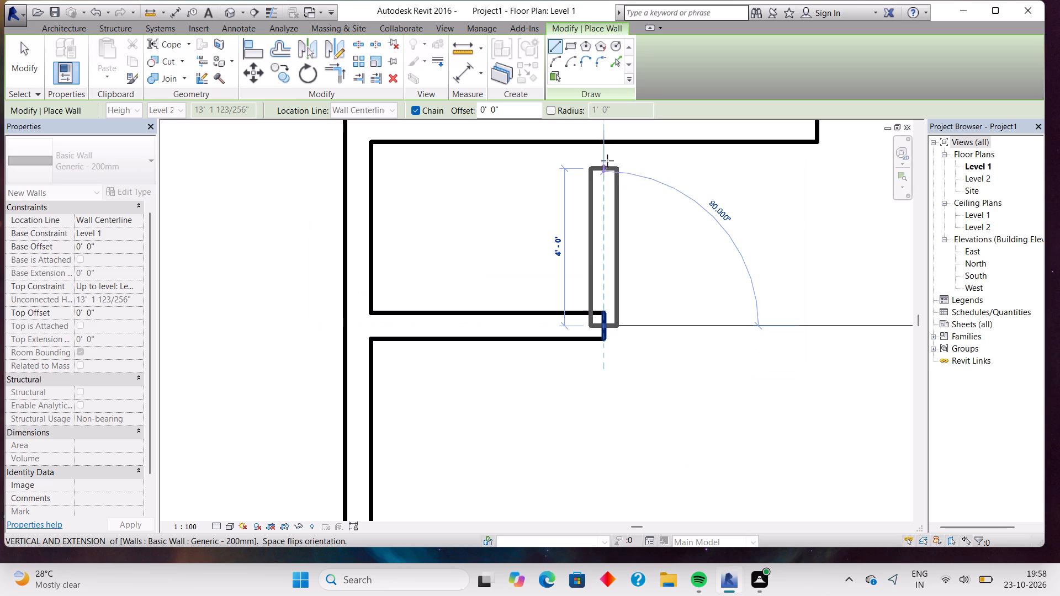
click(609, 143)
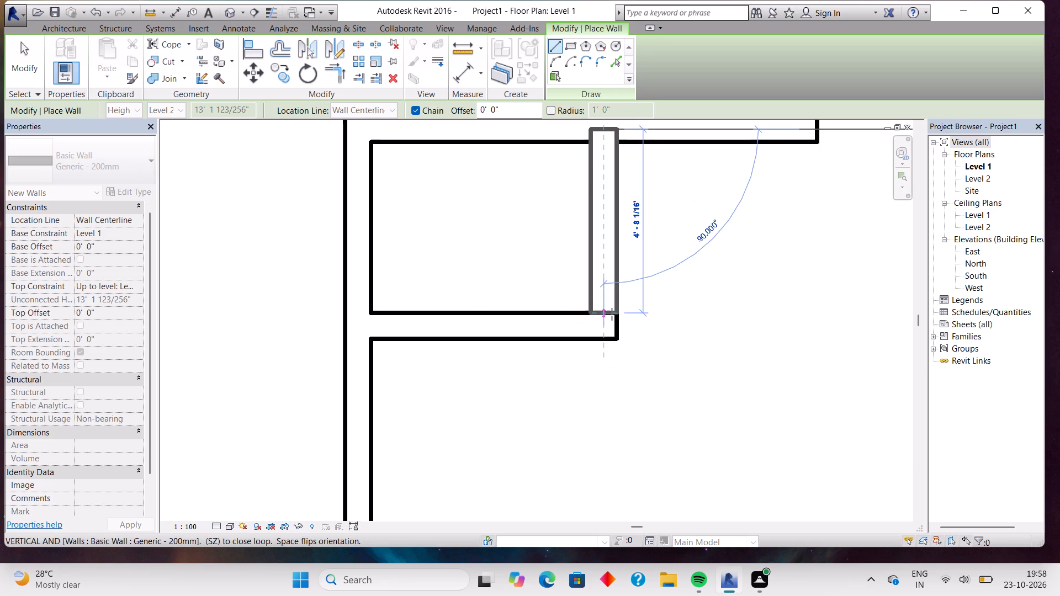
key(Escape)
Draw a horizontal wall about 6' 7" long from the left outer wall, 4' 6" below the new small room's bottom wall.
scroll(577, 360, down, 3)
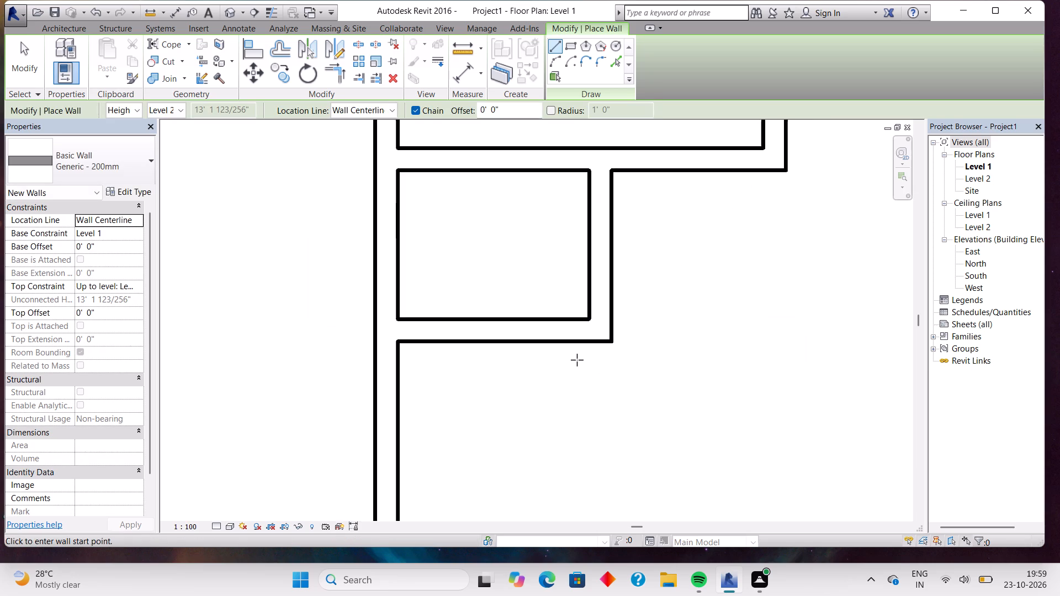
middle_drag(581, 389, 621, 292)
scroll(581, 389, up, 1)
scroll(622, 293, down, 1)
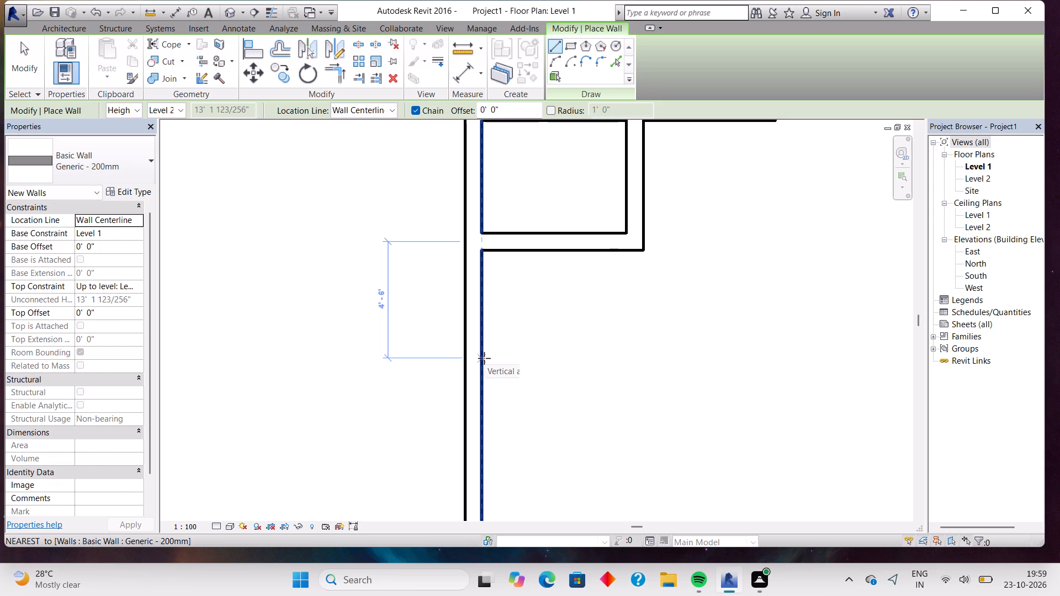
click(484, 358)
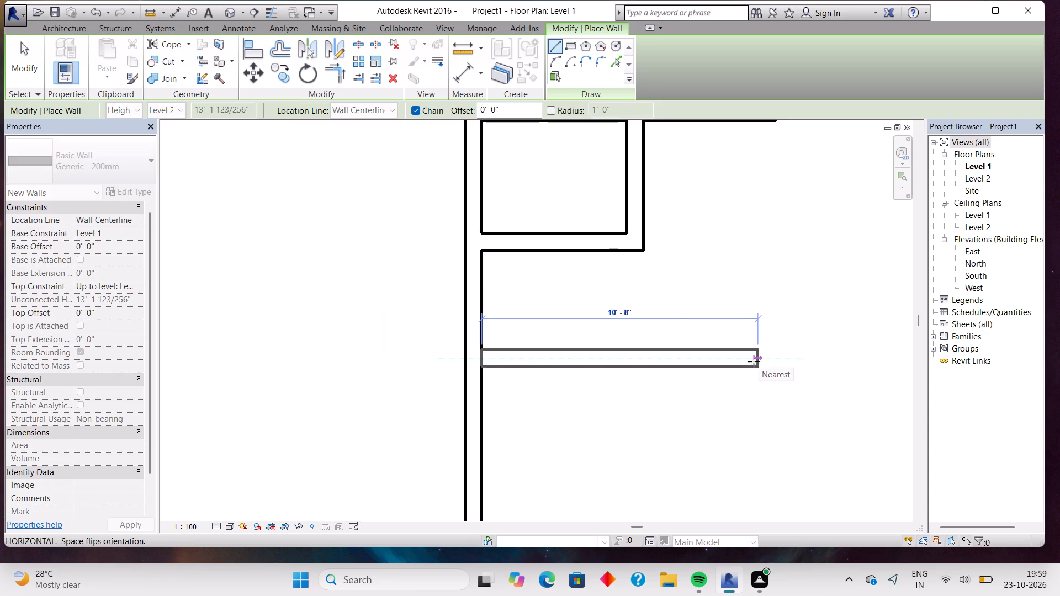
click(643, 351)
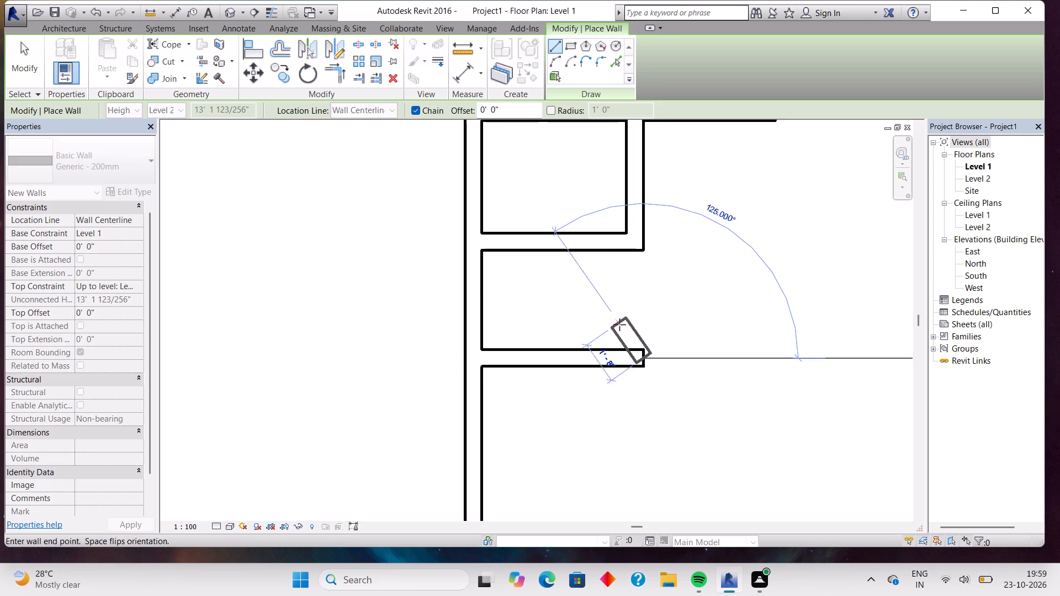
key(Escape)
key(Escape)
key(Escape)
key(Escape)
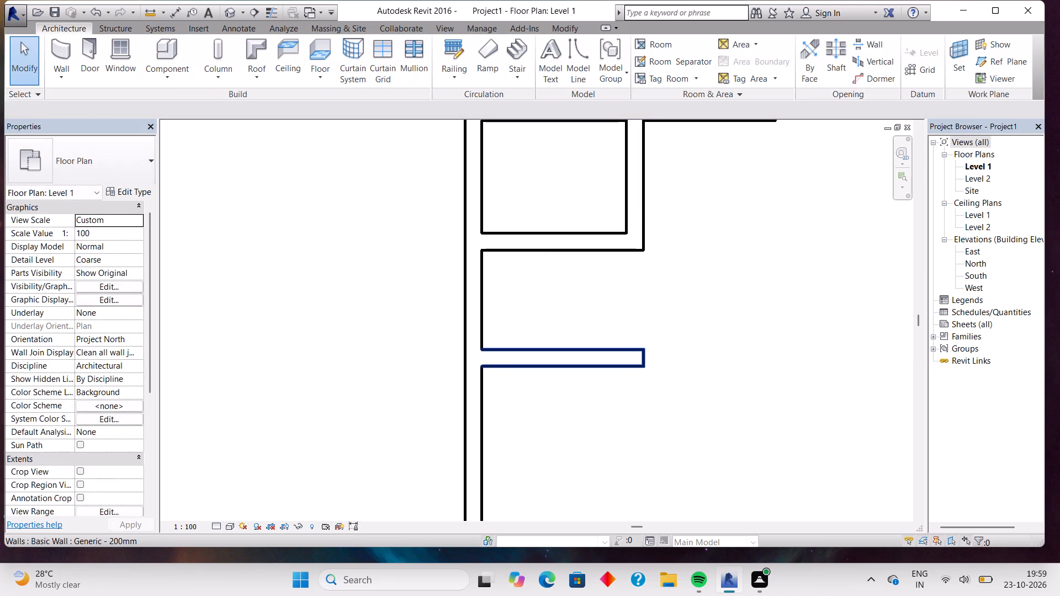
Select the new horizontal wall below the small room.
click(614, 349)
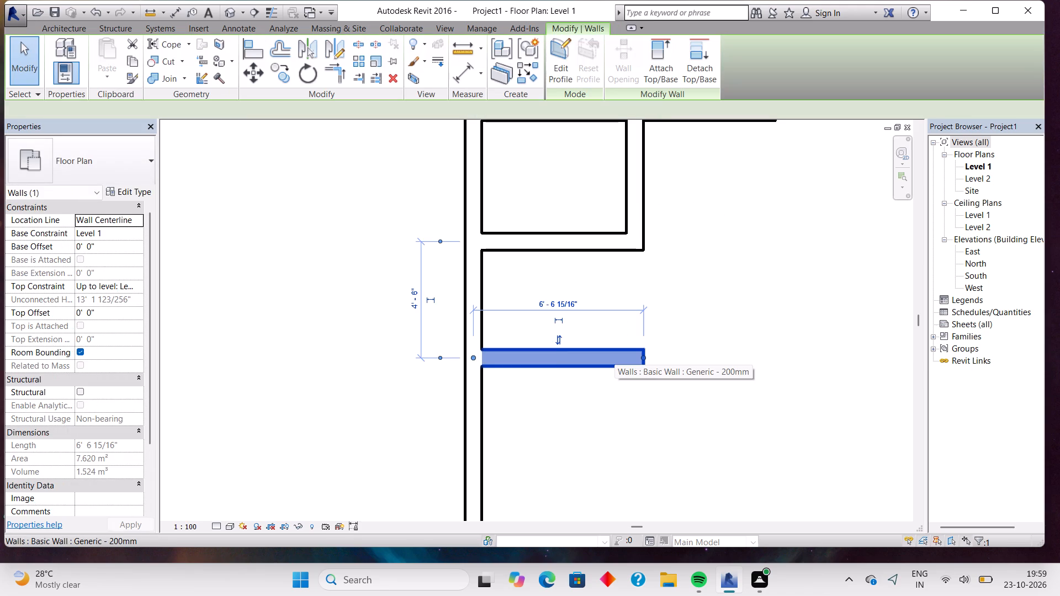
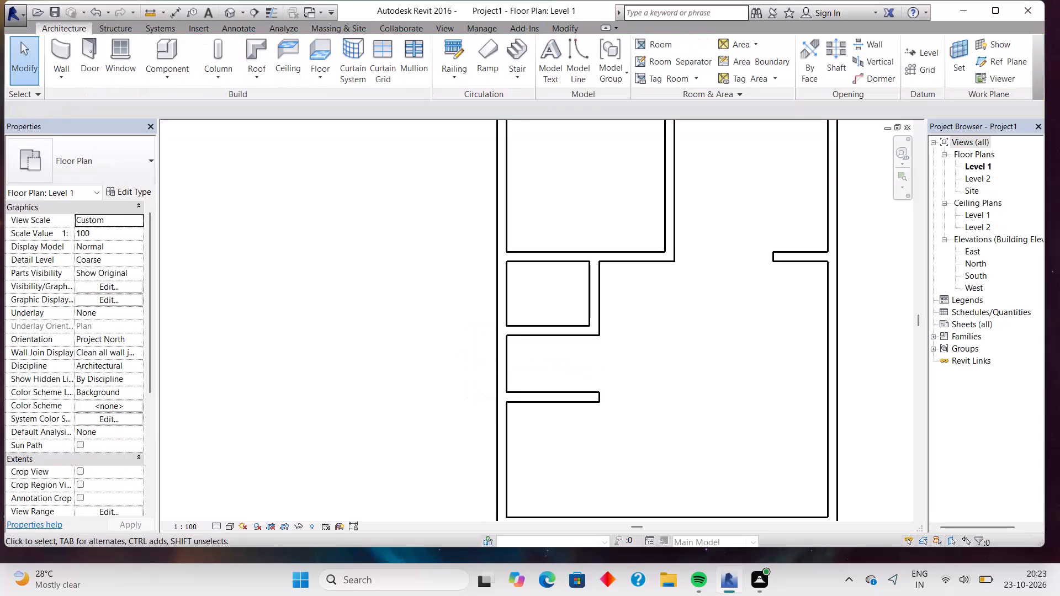
Start placing another Generic - 200mm wall on the Level 1 floor plan, dismissing the save reminder without saving.
scroll(630, 367, down, 1)
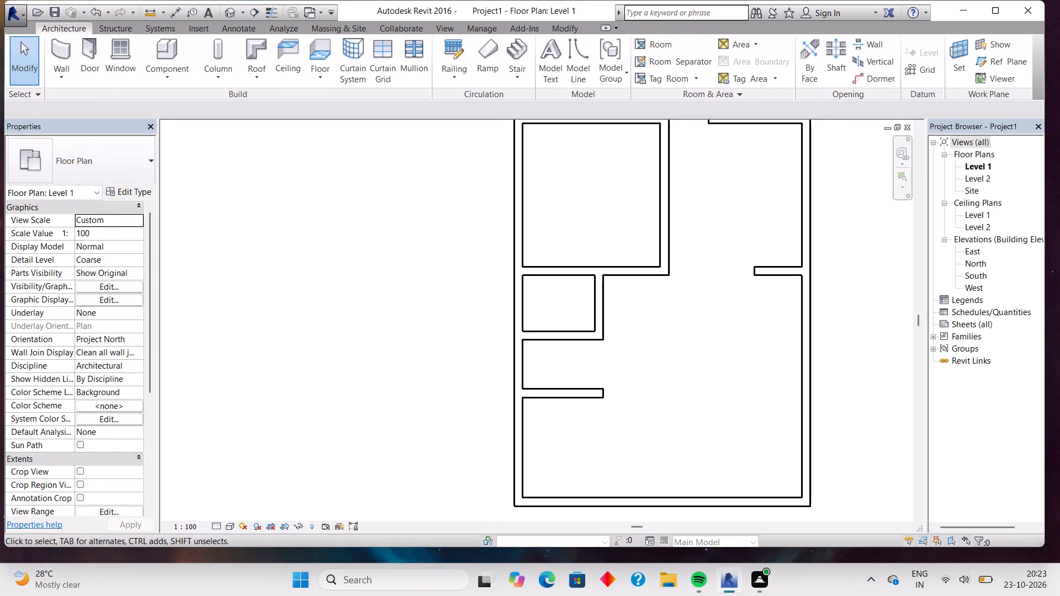
click(59, 52)
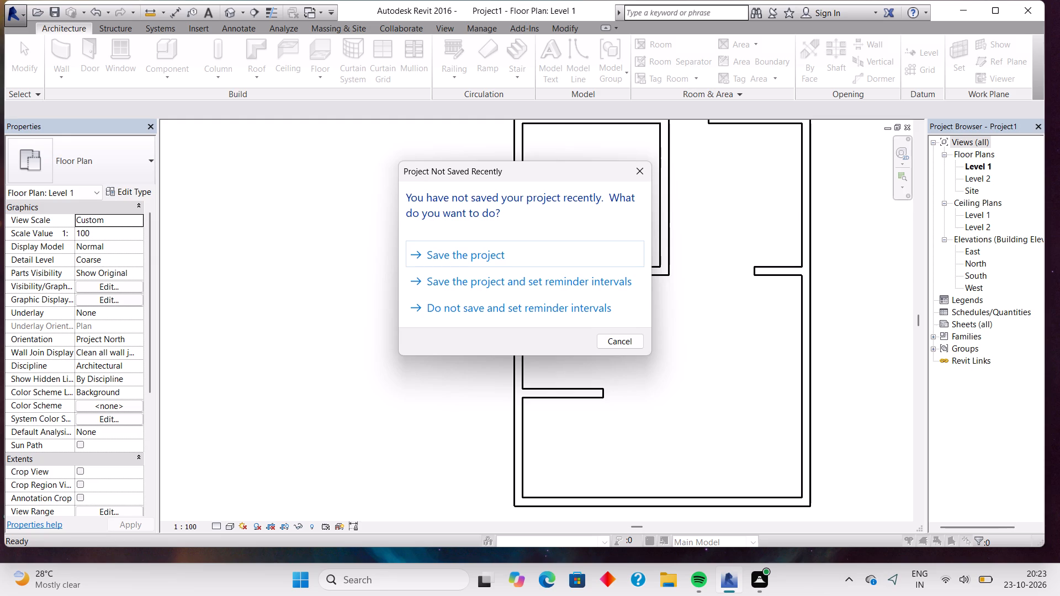
click(639, 175)
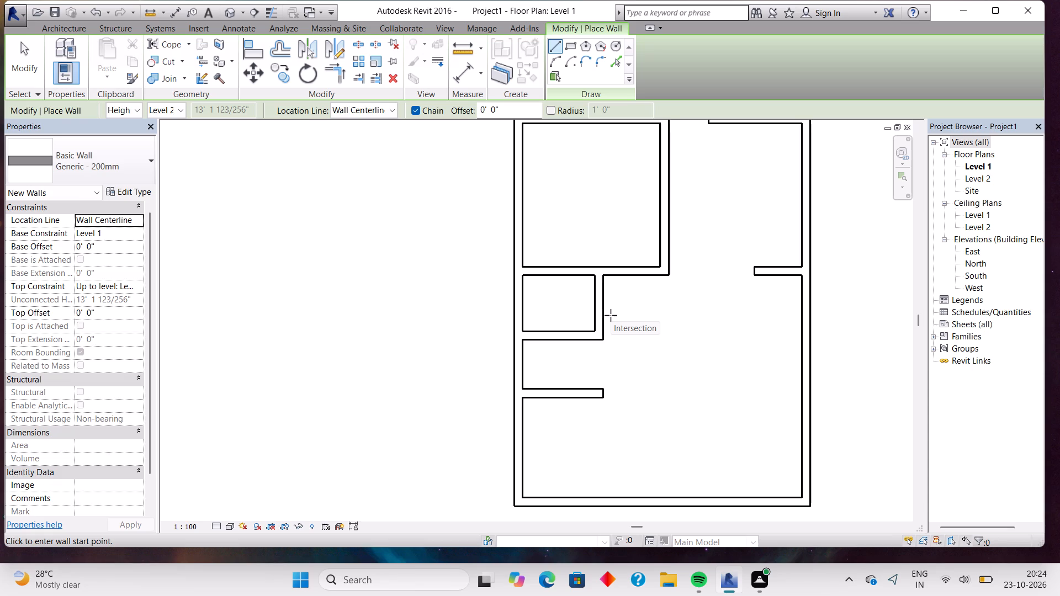
middle_drag(709, 213, 713, 274)
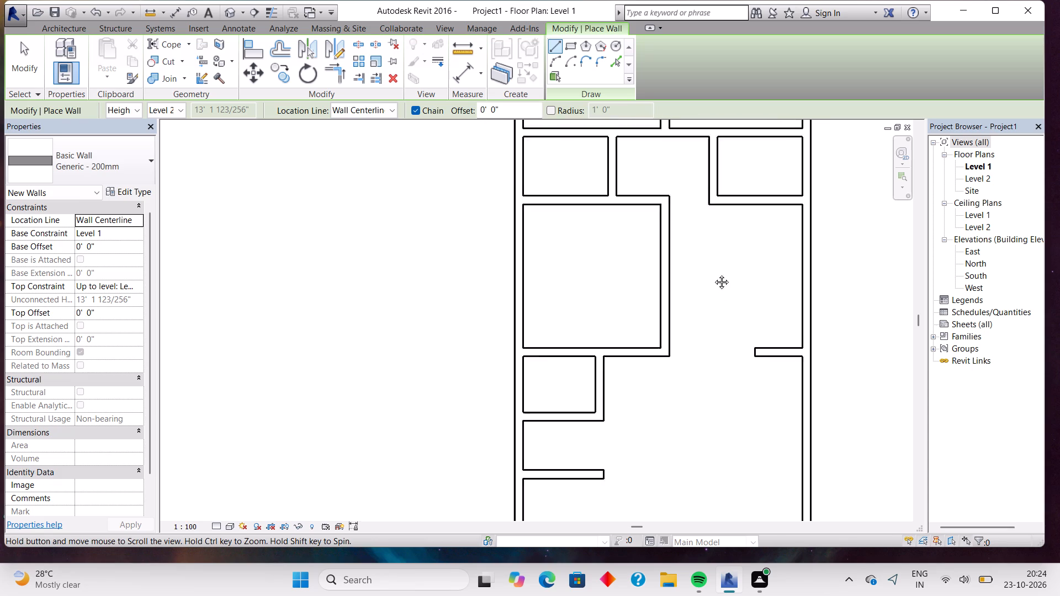
middle_drag(713, 274, 686, 186)
middle_click(686, 186)
middle_click(686, 186)
middle_drag(680, 170, 677, 158)
middle_drag(676, 156, 672, 149)
middle_drag(672, 149, 689, 226)
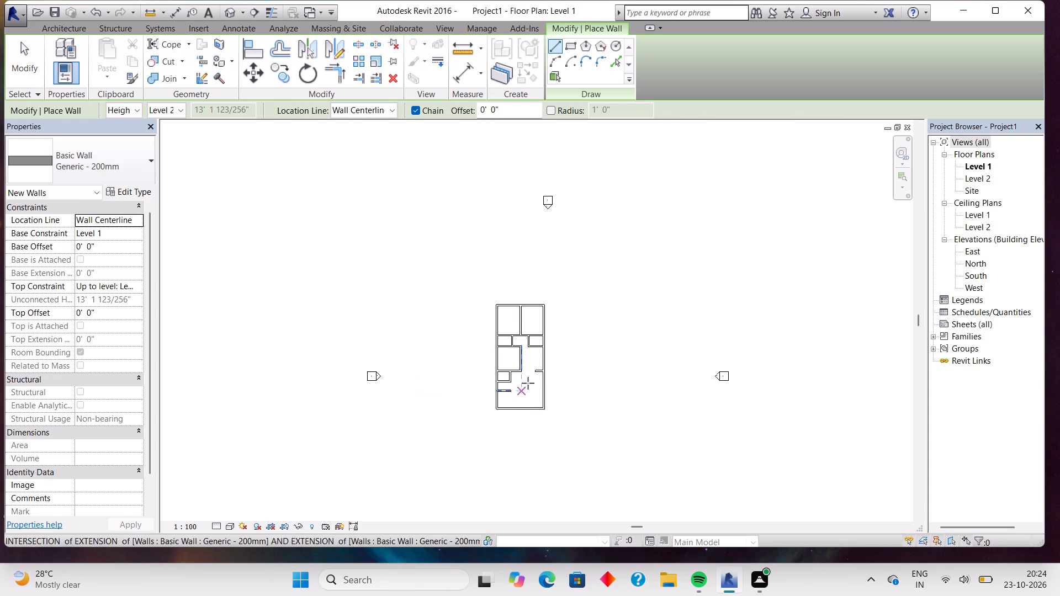
scroll(537, 371, up, 7)
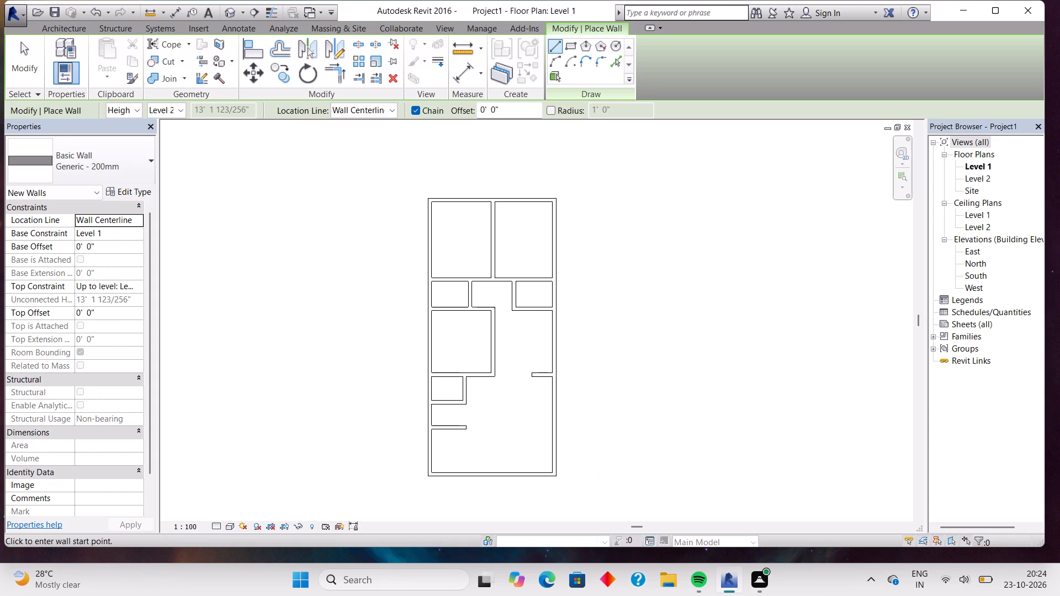
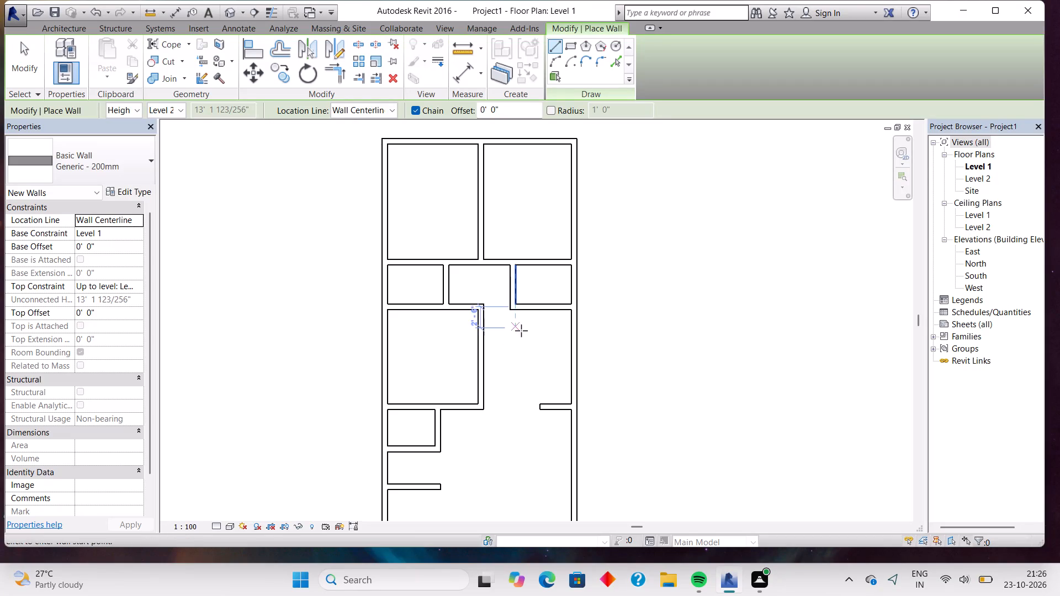
Measure the clear depth of the small enclosed room on the left outer wall with an aligned dimension, closing the save reminder without saving.
middle_drag(505, 366, 558, 304)
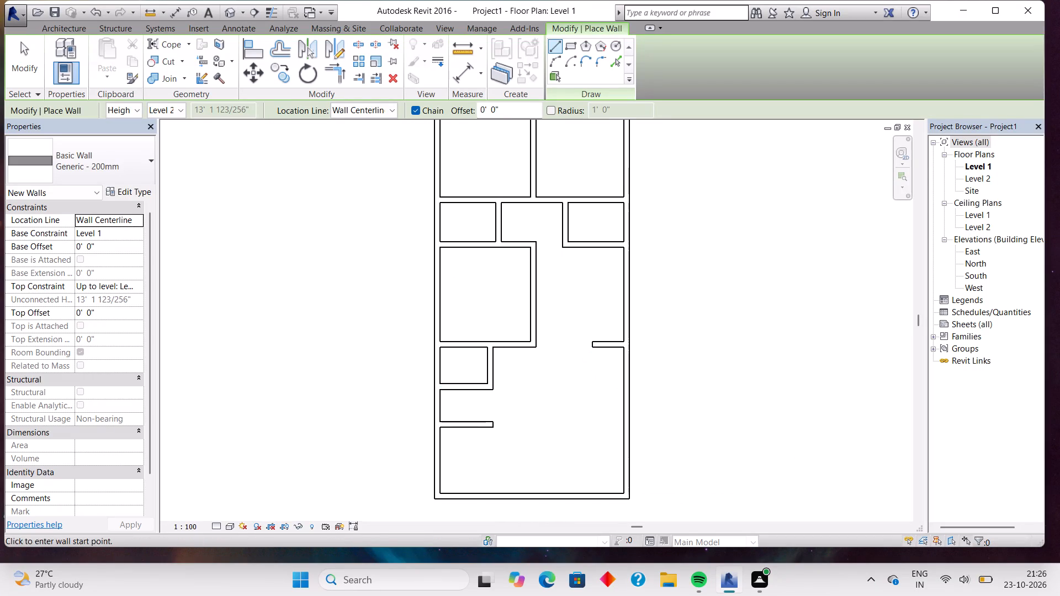
scroll(584, 437, up, 3)
middle_drag(513, 421, 651, 377)
scroll(636, 377, up, 3)
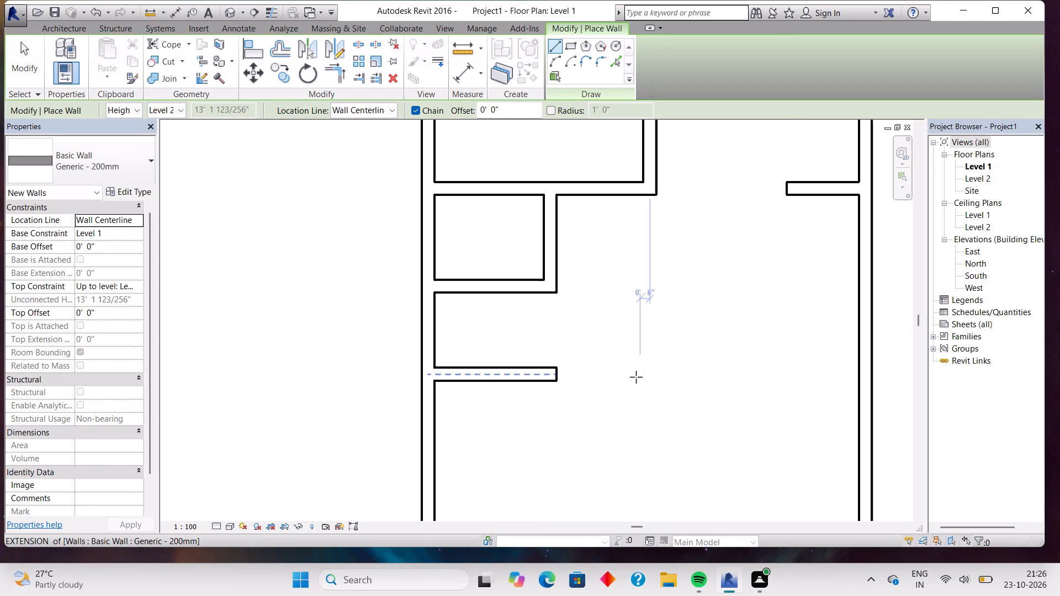
middle_drag(611, 379, 731, 437)
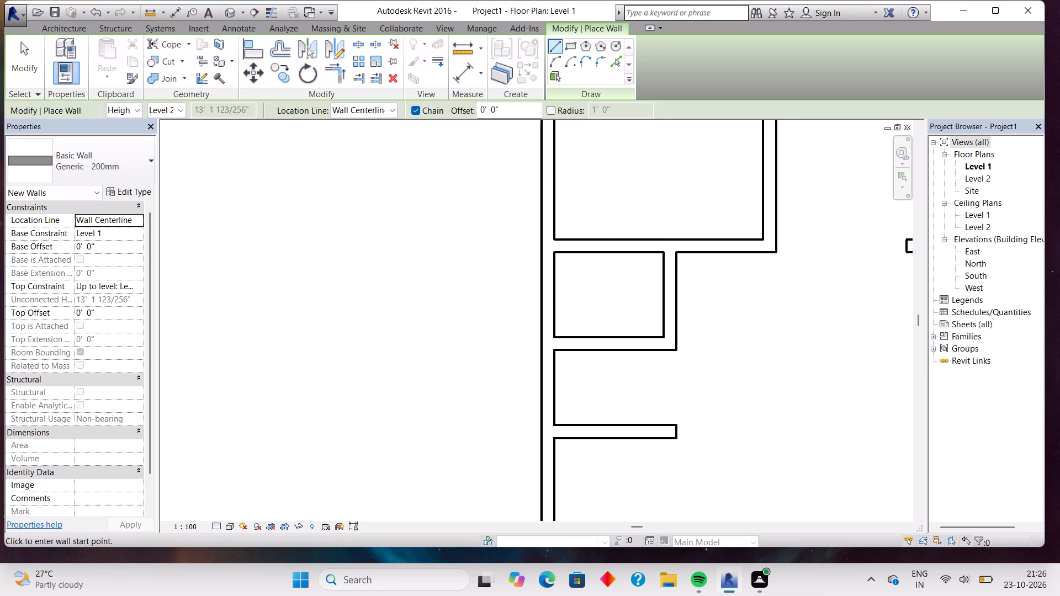
click(603, 262)
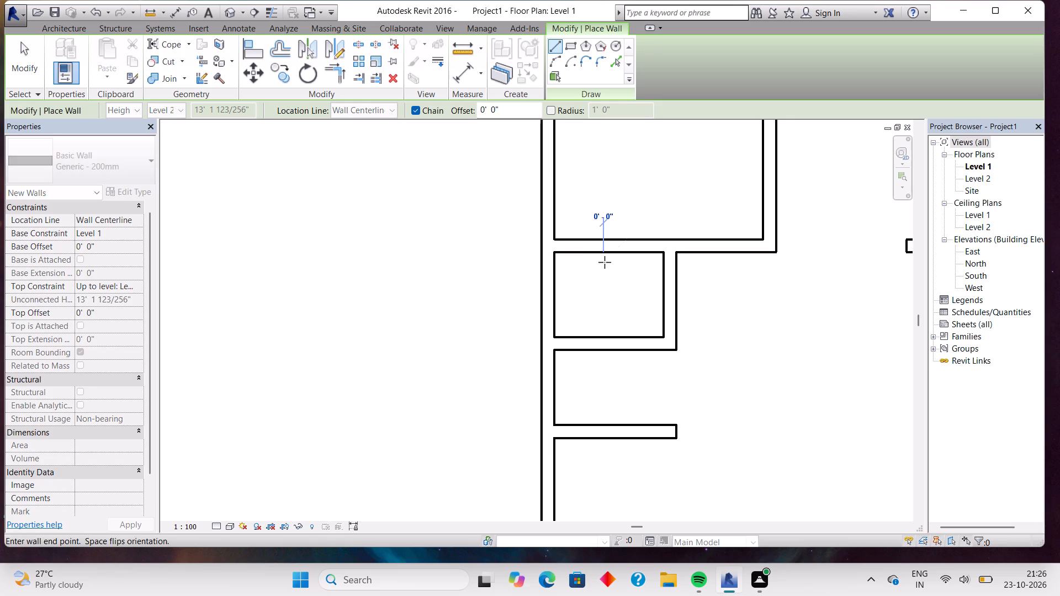
key(Escape)
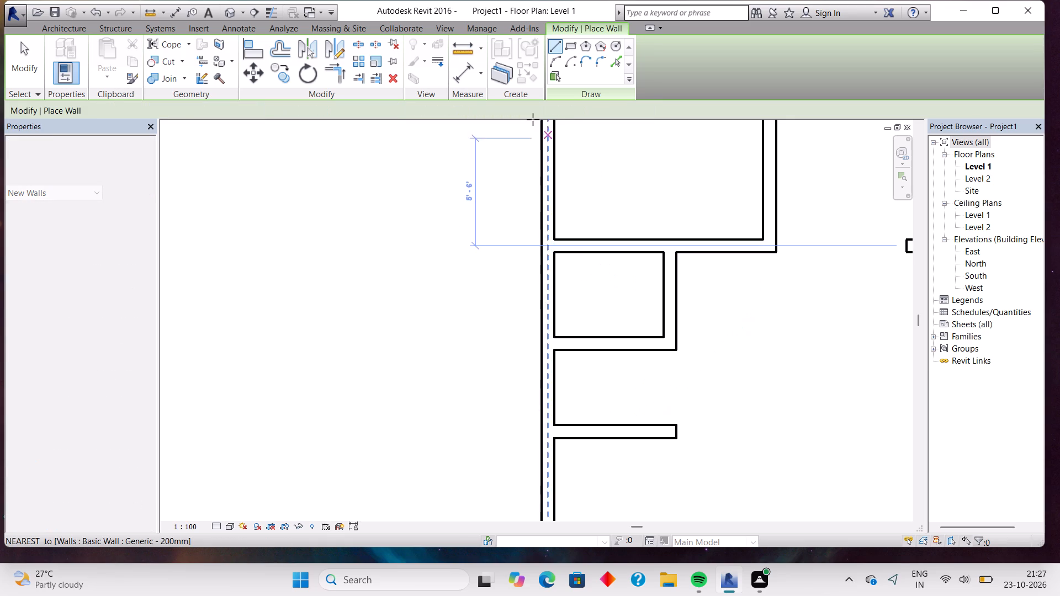
click(461, 71)
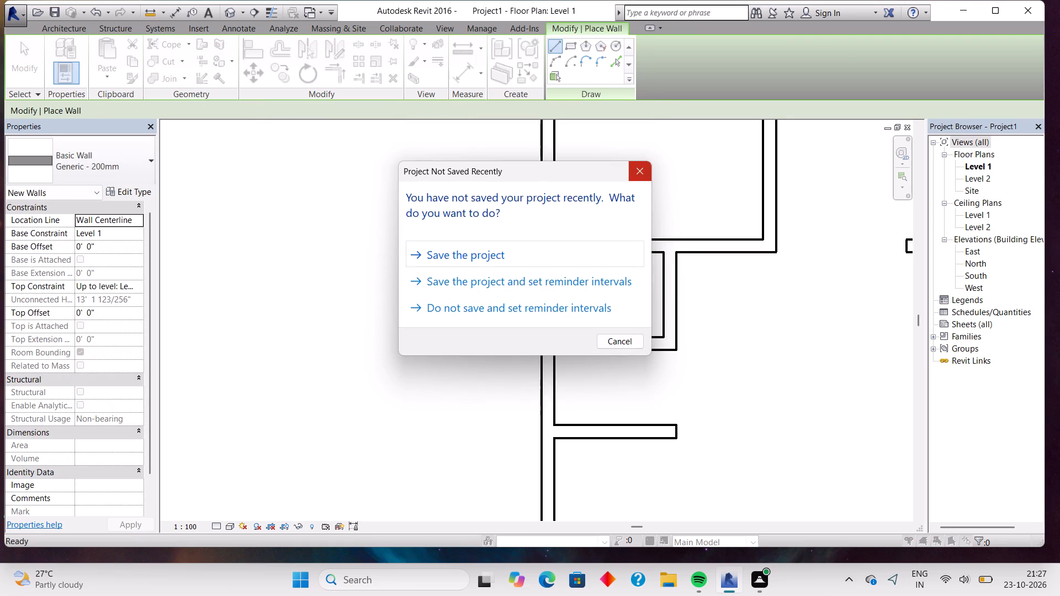
click(631, 168)
click(612, 256)
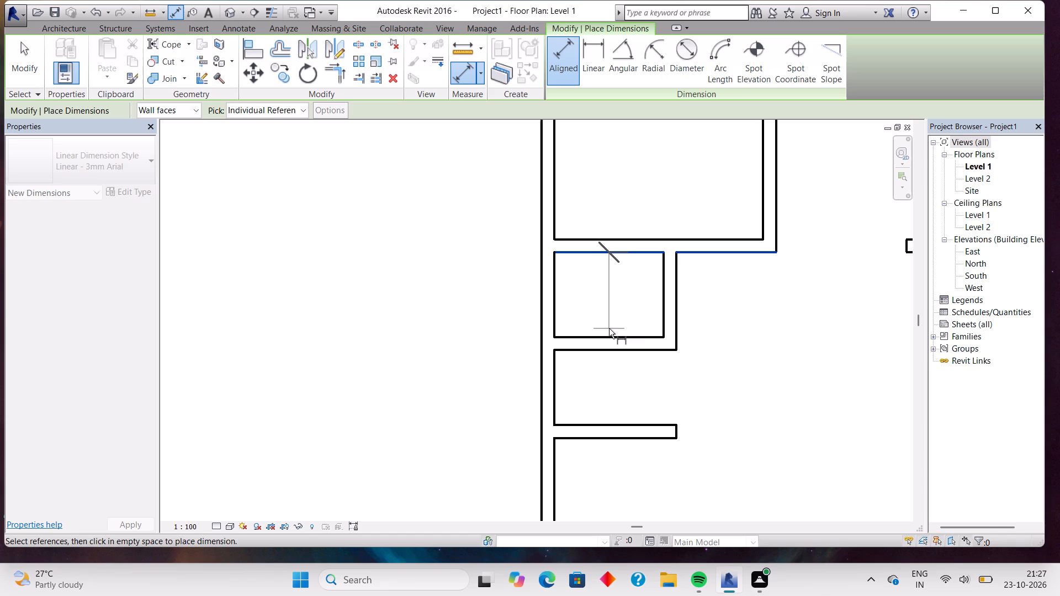
click(609, 334)
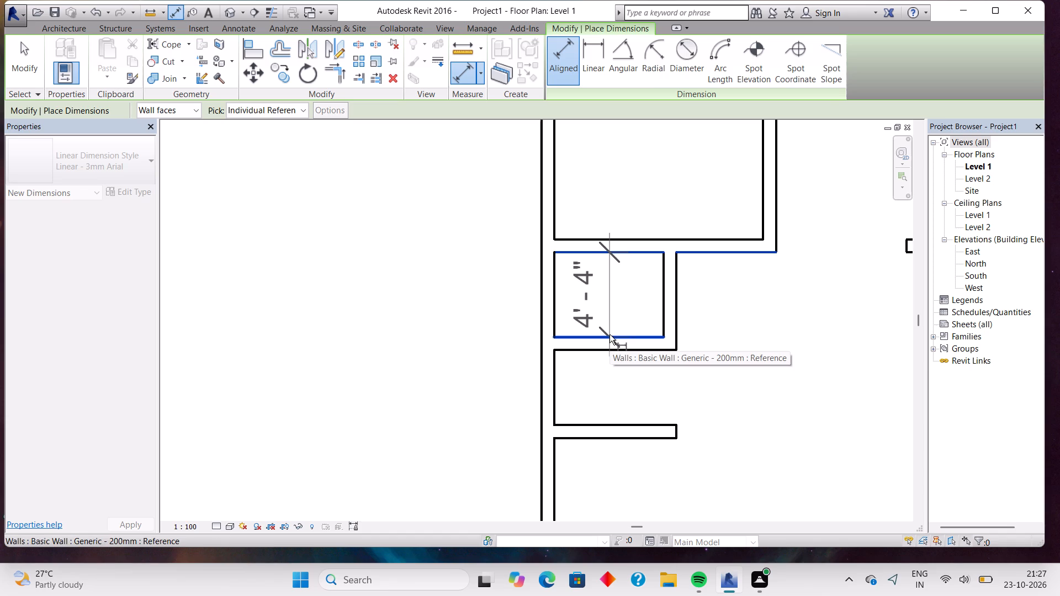
key(Escape)
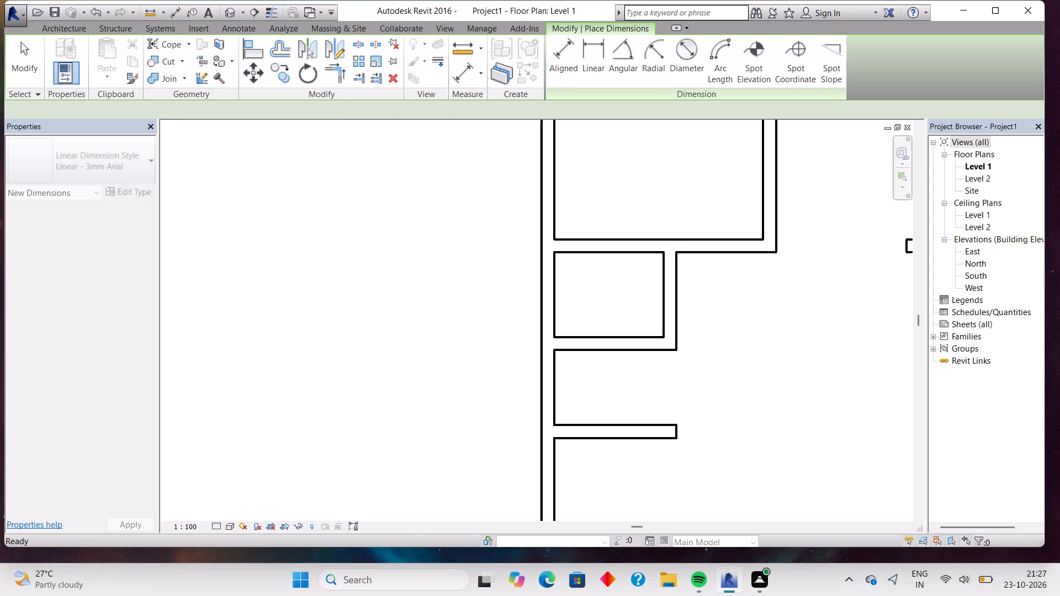
Measure the small enclosed room's clear width and nudge its right wall outward to a width of about 5' 11", rechecking with an aligned dimension.
click(554, 300)
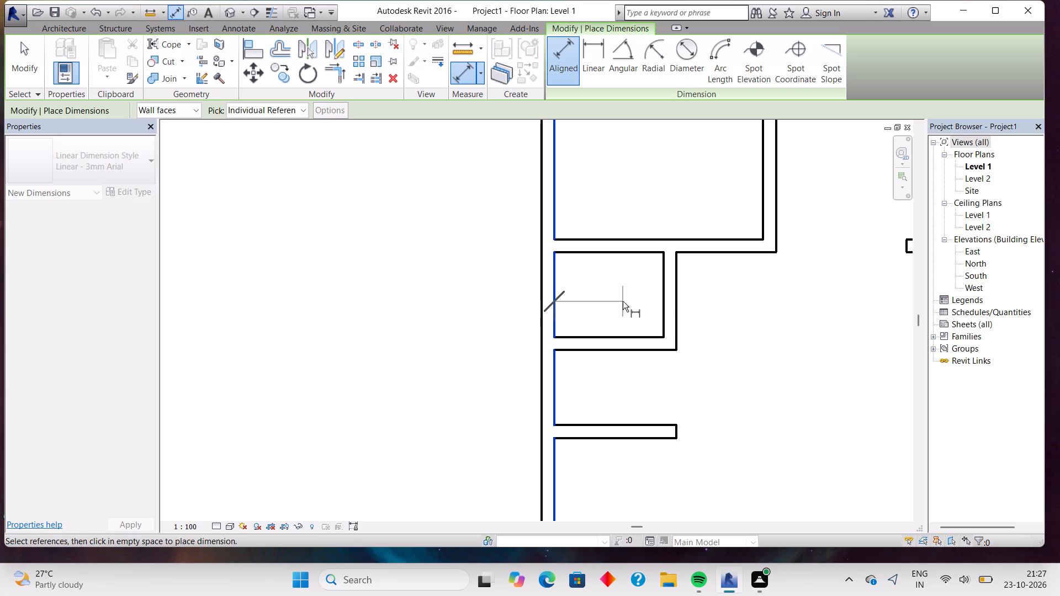
click(663, 308)
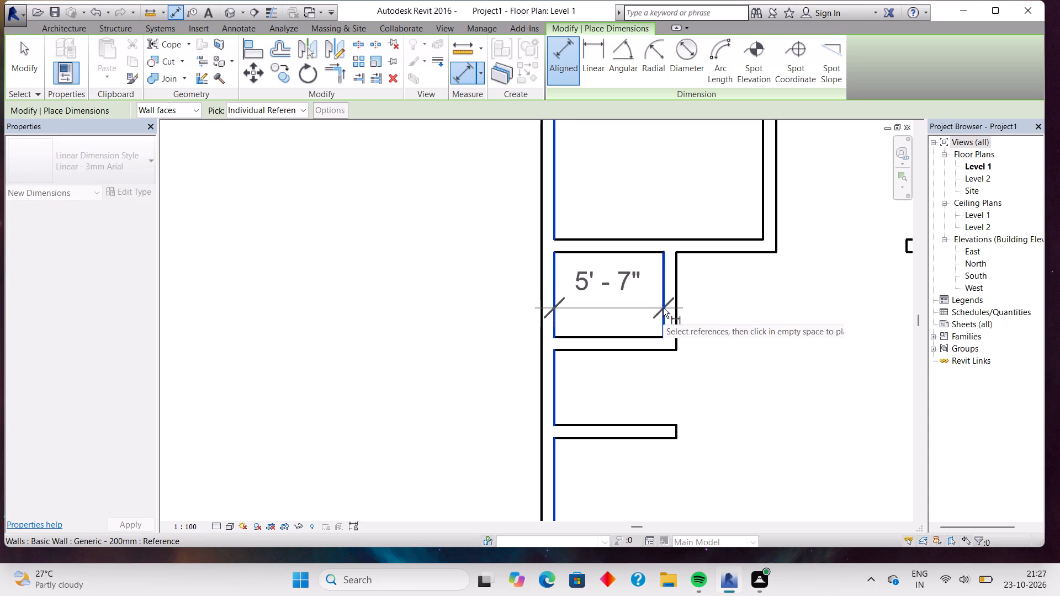
key(Escape)
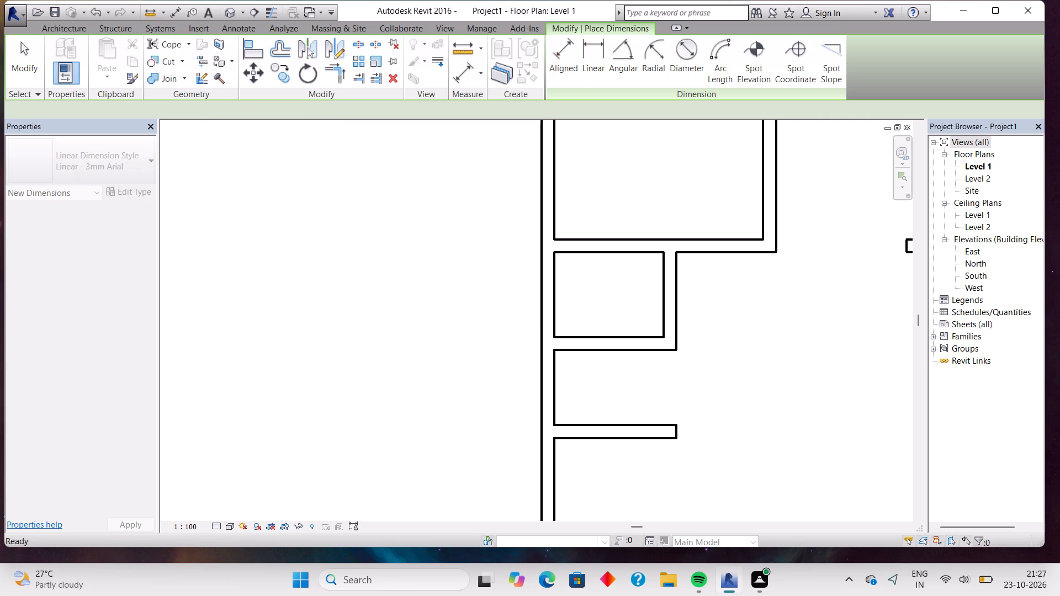
key(Escape)
click(668, 294)
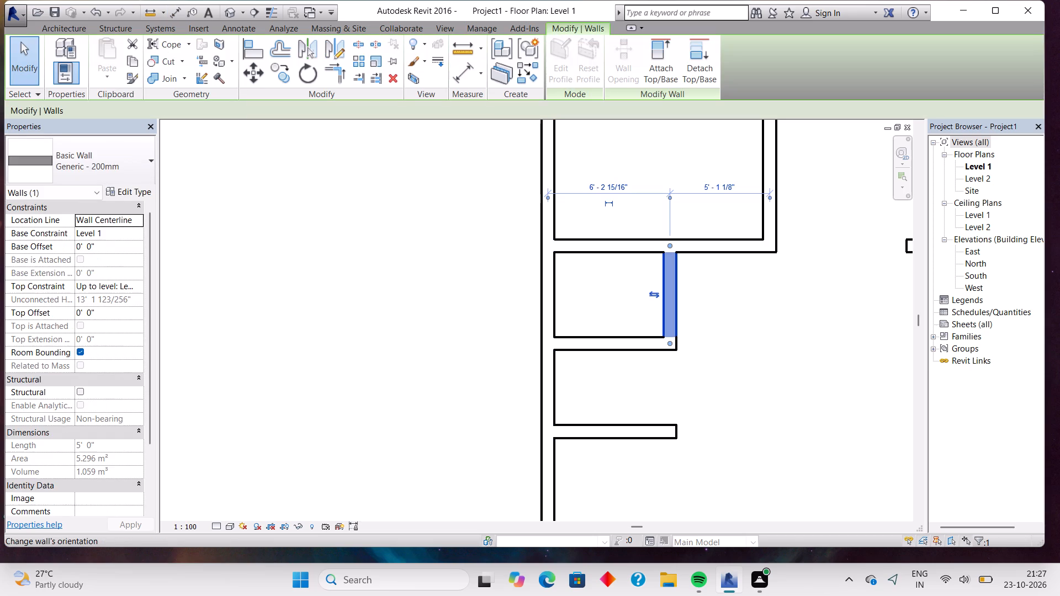
key(Right)
key(Right)
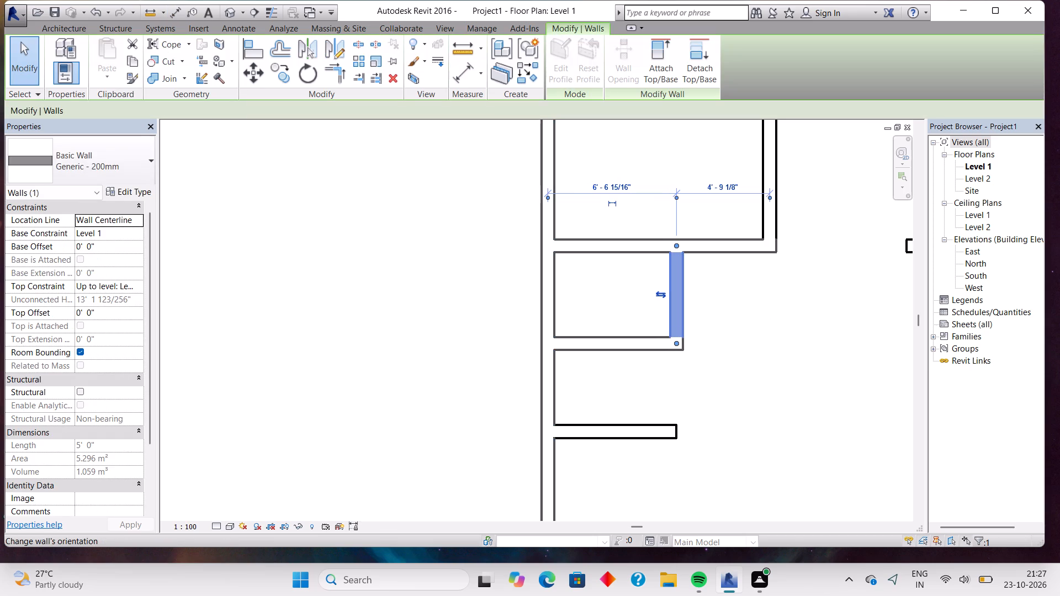
click(463, 80)
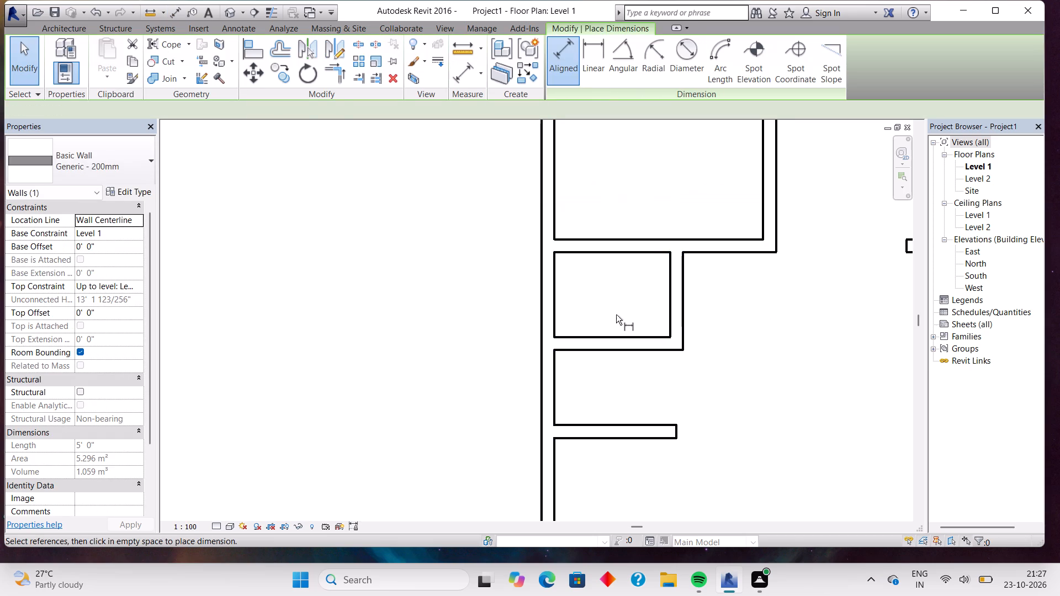
click(556, 301)
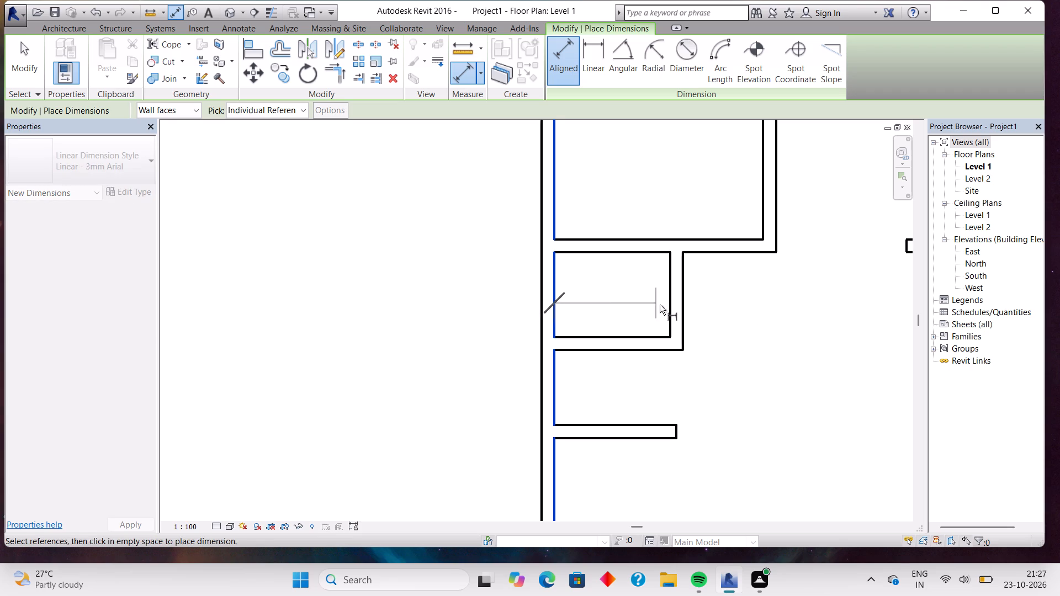
click(671, 311)
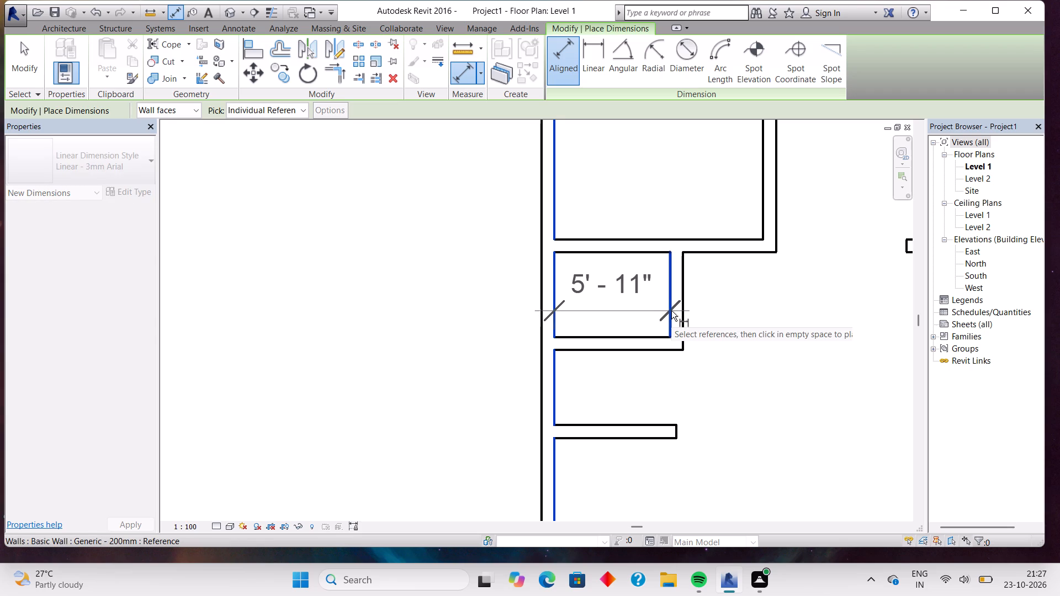
key(Escape)
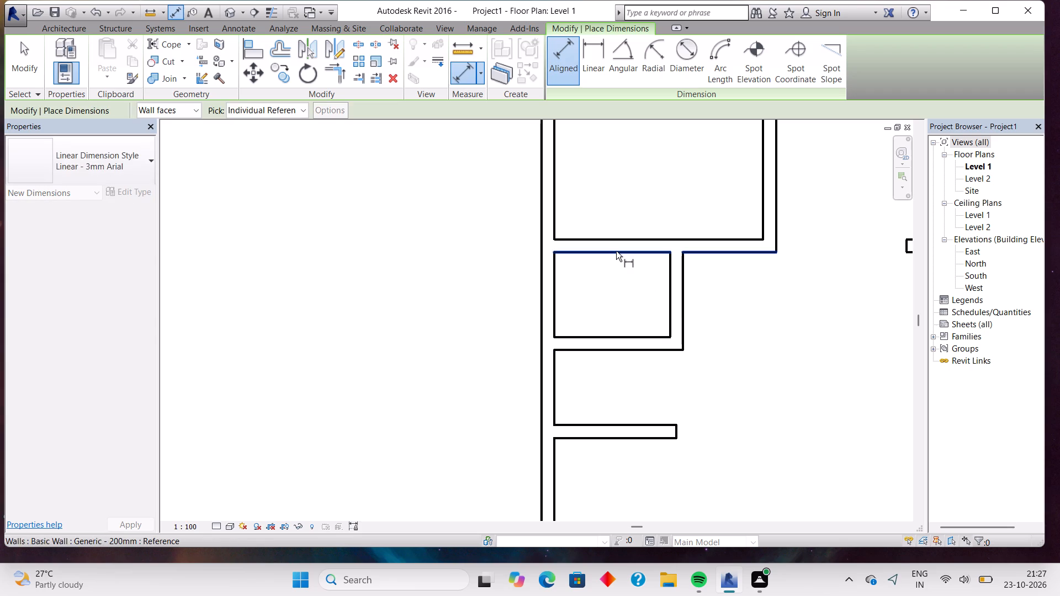
Measure the small enclosed room's clear depth and nudge its lower wall down to a depth of about 4' 6", rechecking the dimension.
click(616, 251)
click(617, 334)
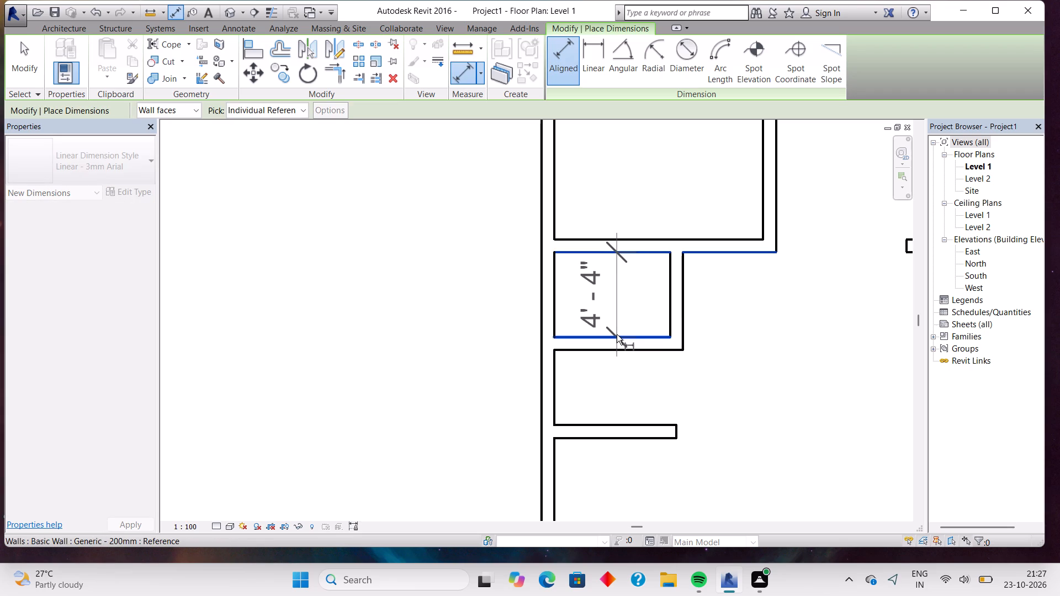
key(Escape)
key(Escape)
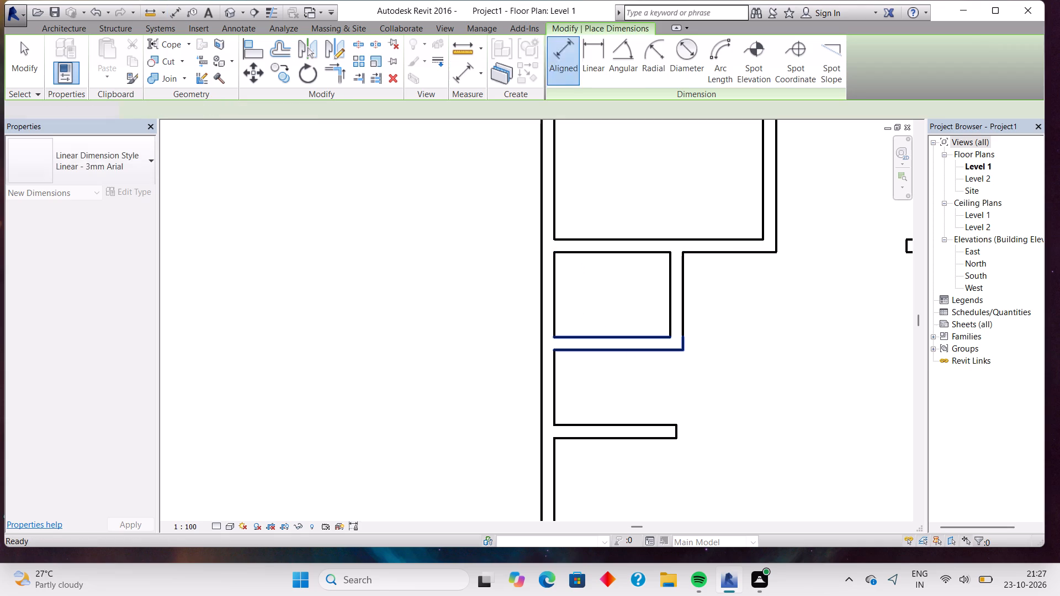
click(617, 334)
key(Down)
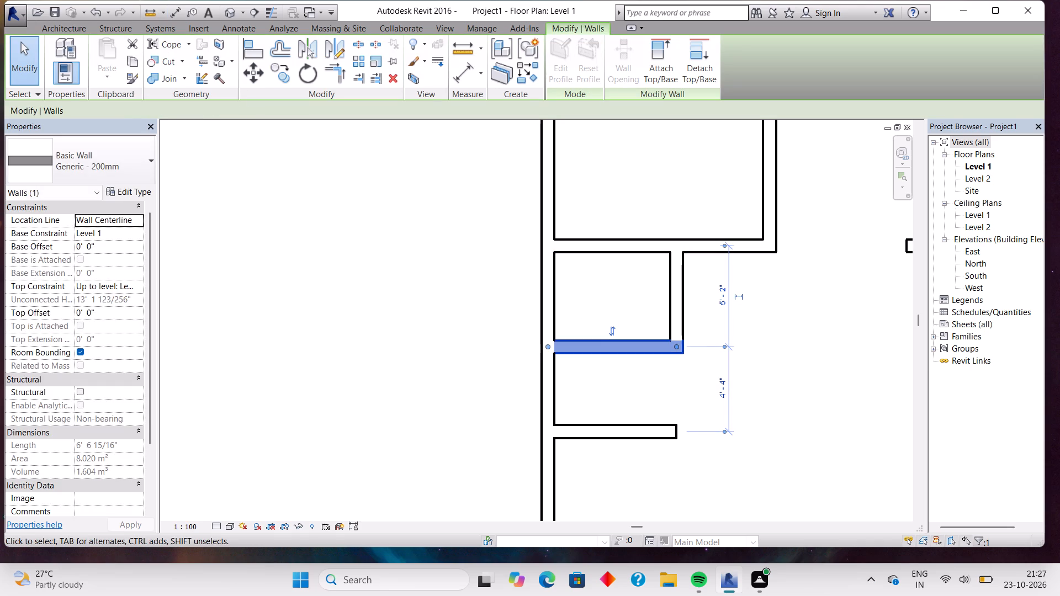
click(469, 81)
click(598, 254)
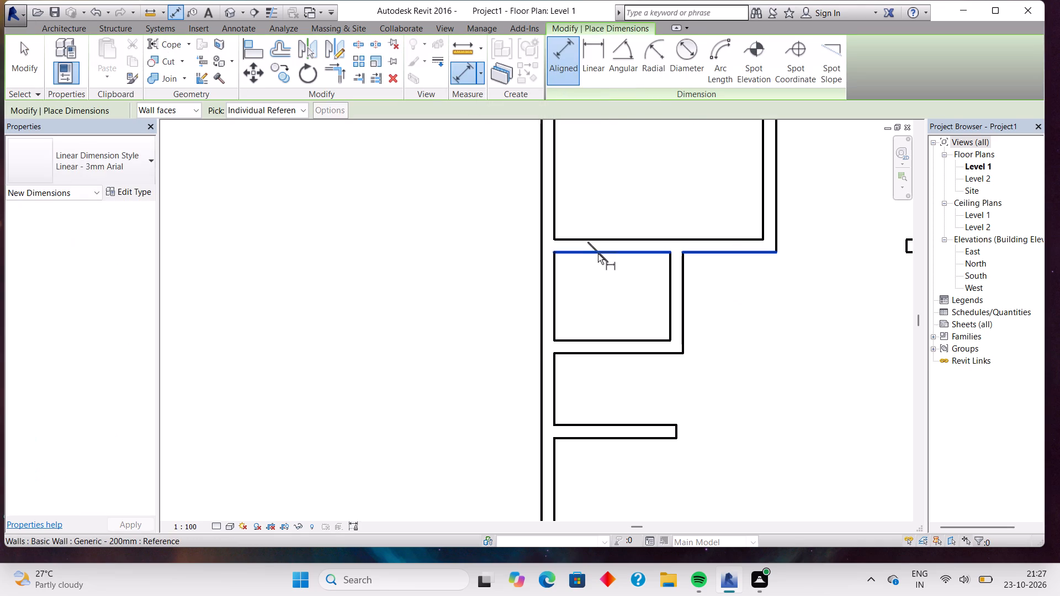
click(624, 341)
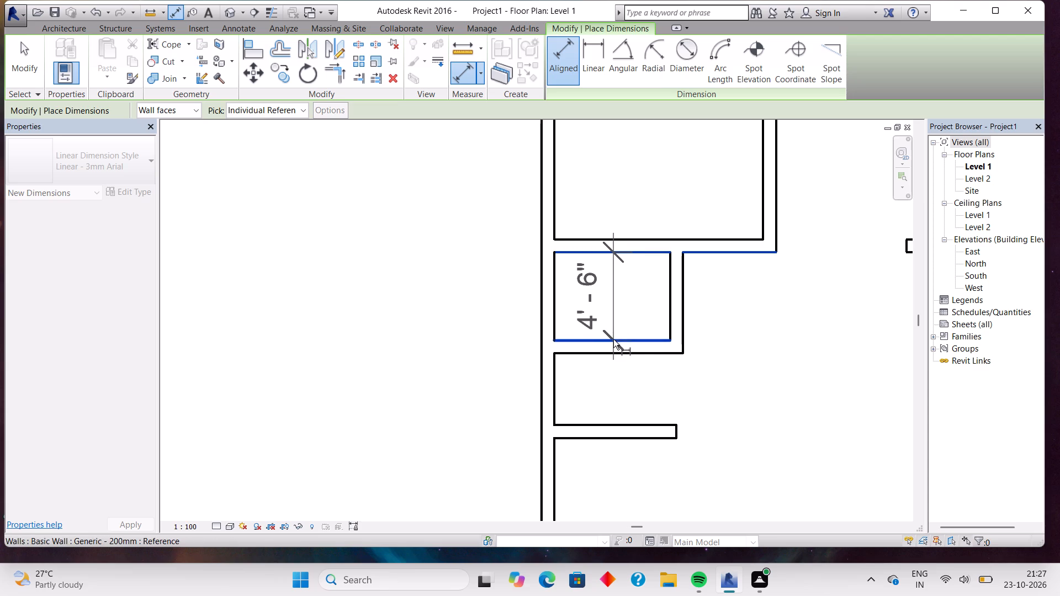
scroll(613, 339, up, 2)
scroll(613, 339, down, 1)
key(Escape)
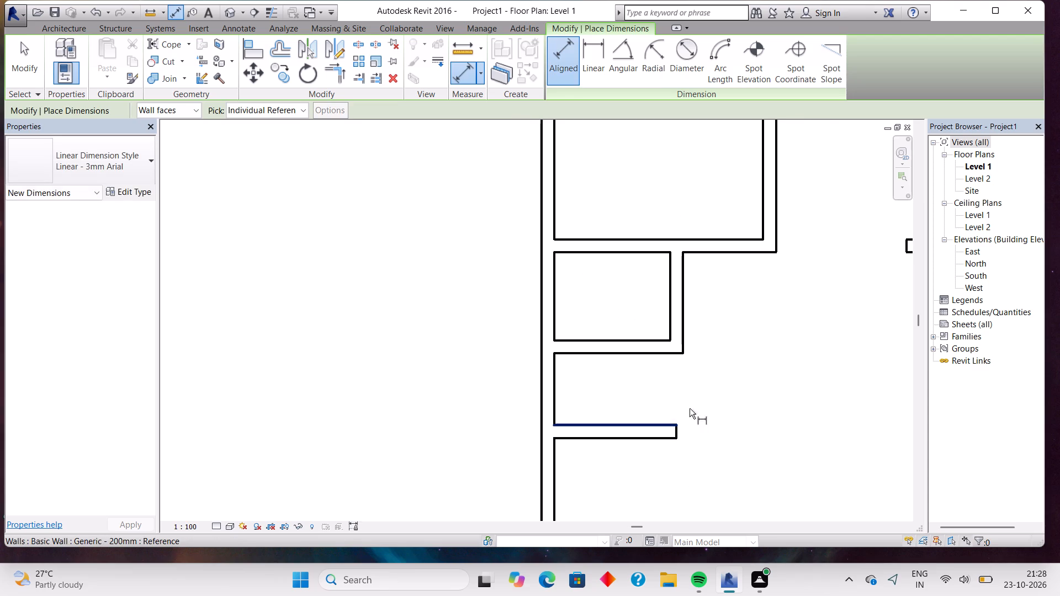
Measure the gap below the small enclosed room and nudge the free-ended wall down to a clear gap of about 5' 0", rechecking it.
click(603, 352)
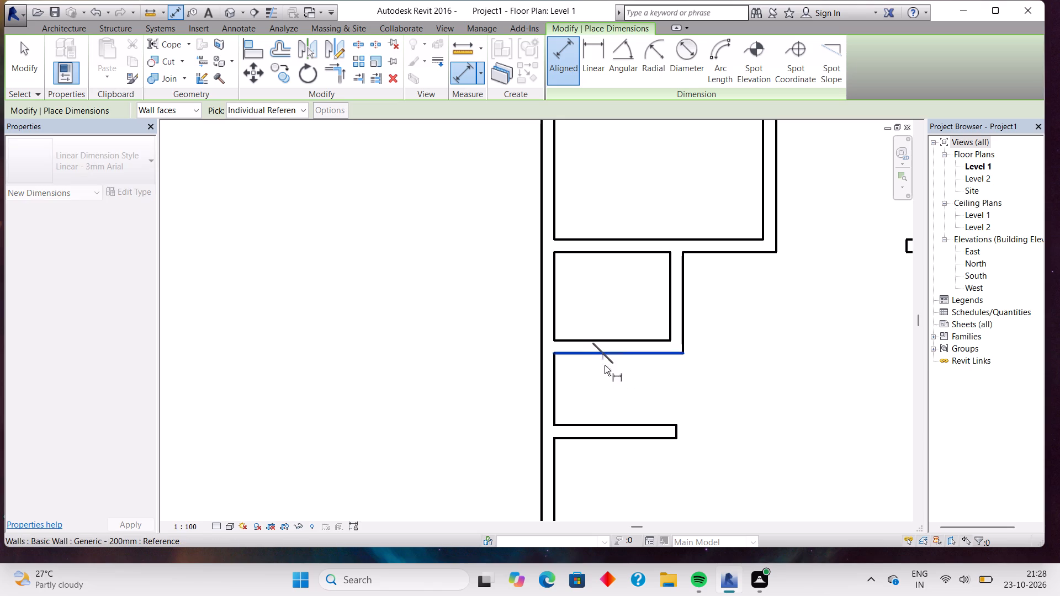
click(603, 424)
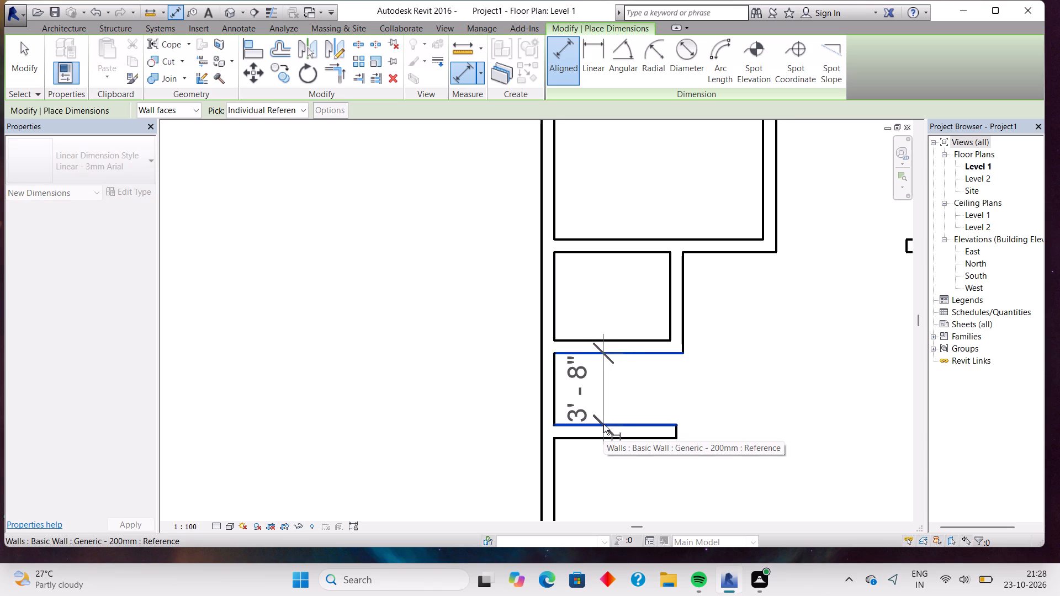
key(Escape)
key(Escape)
click(603, 424)
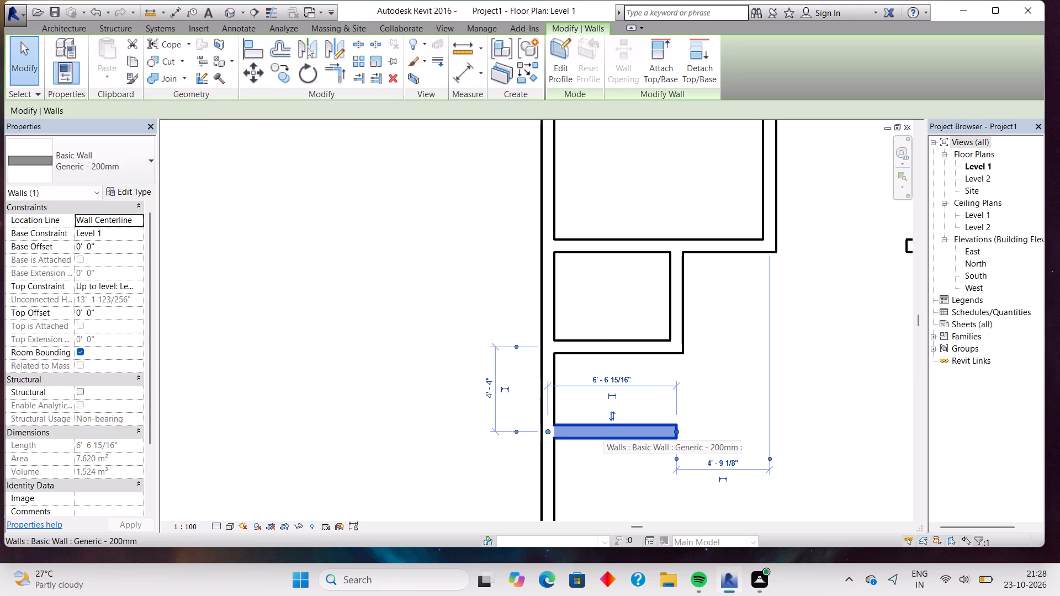
key(Down)
key(Down)
key(Down)
key(Down)
key(Down)
key(Down)
key(Down)
key(Down)
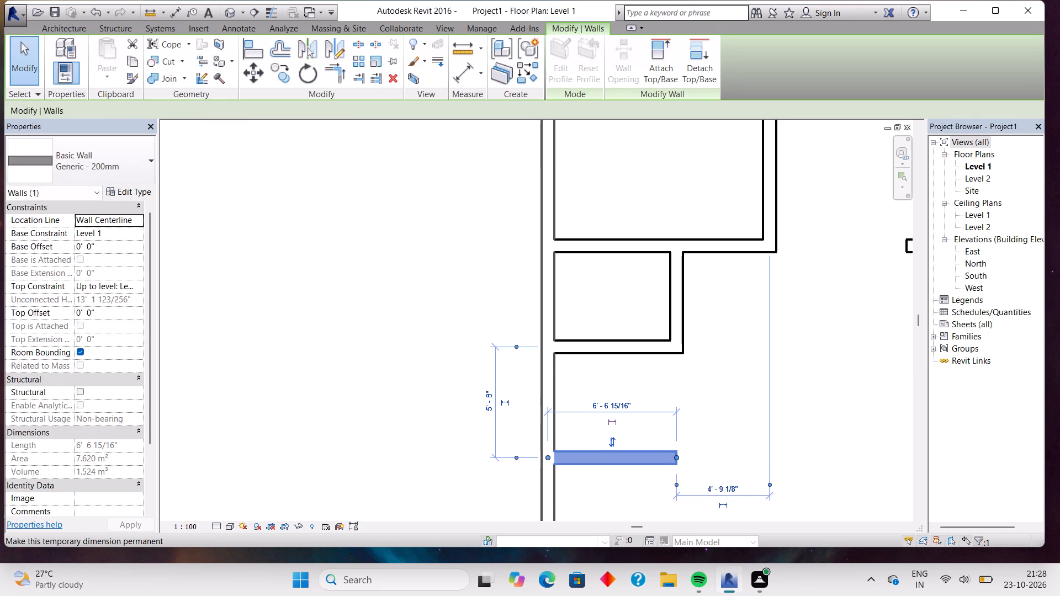
click(467, 82)
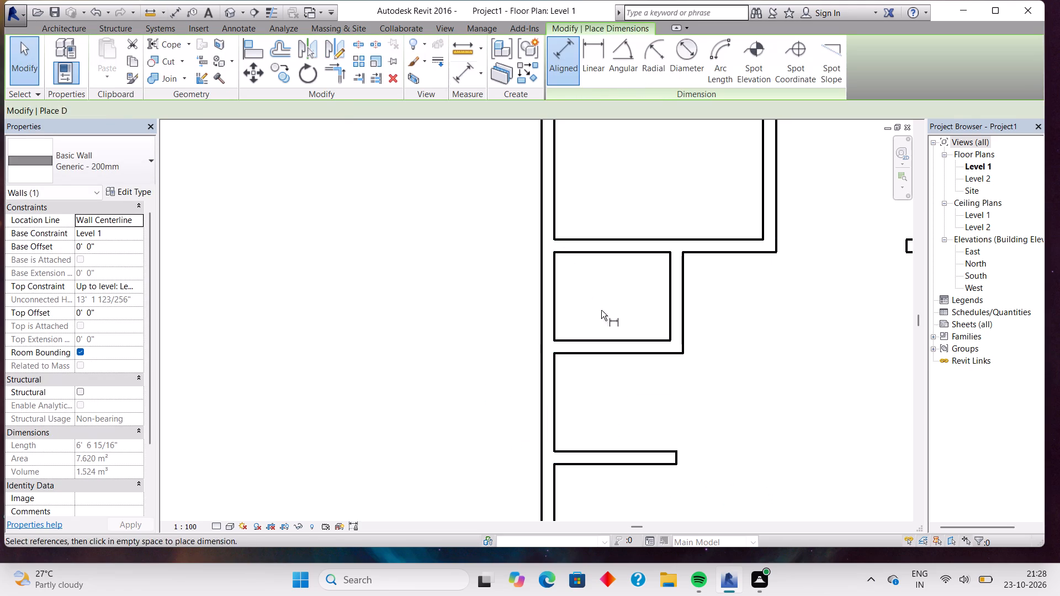
click(608, 355)
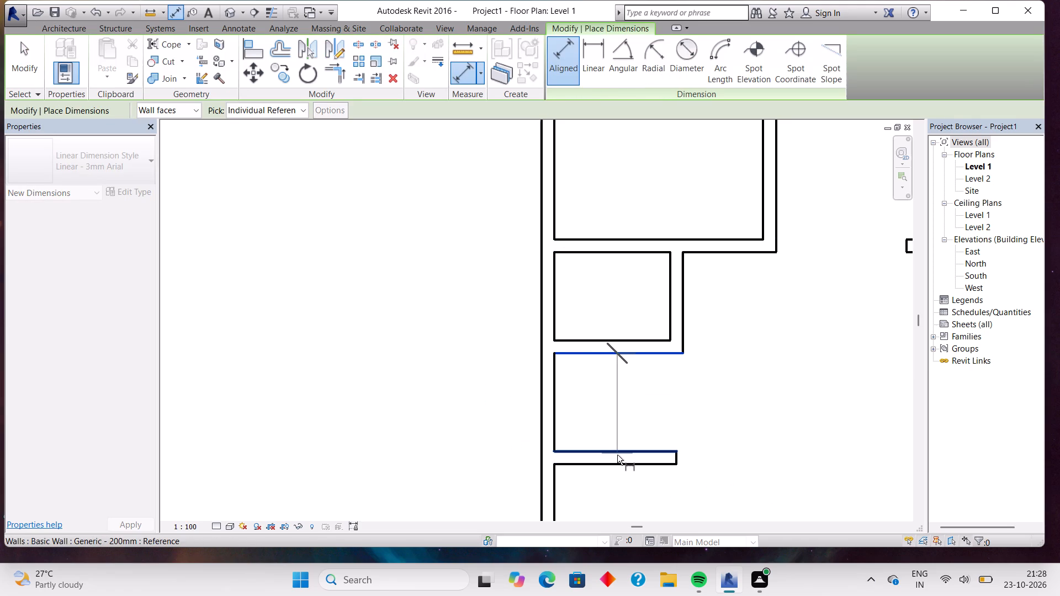
click(617, 453)
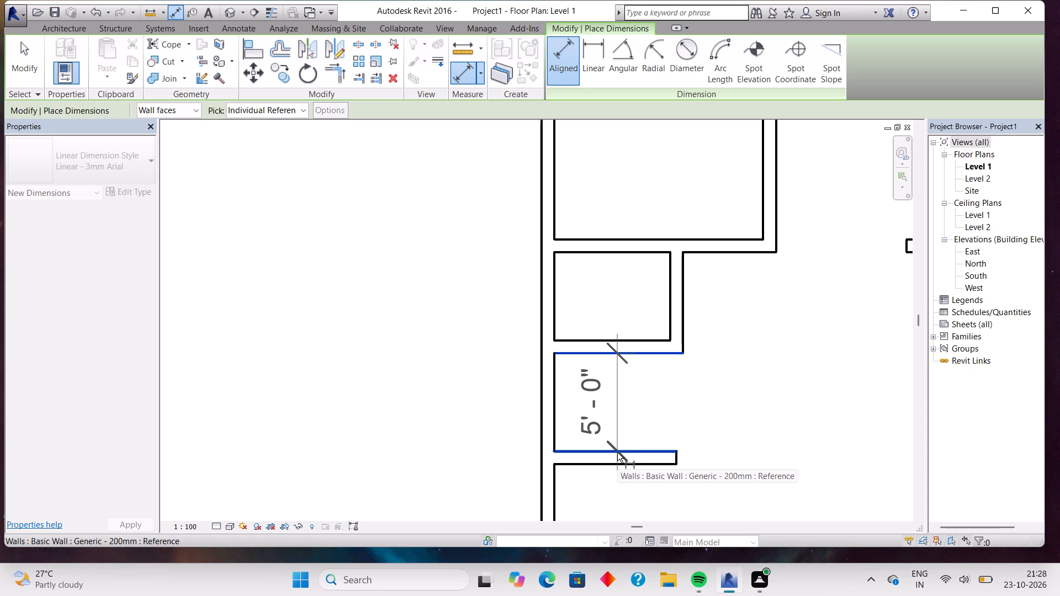
key(Escape)
key(Escape)
Nudge the free-ended wall back up to a clear gap of about 4' 8" below the small enclosed room, checking with an aligned dimension.
click(617, 453)
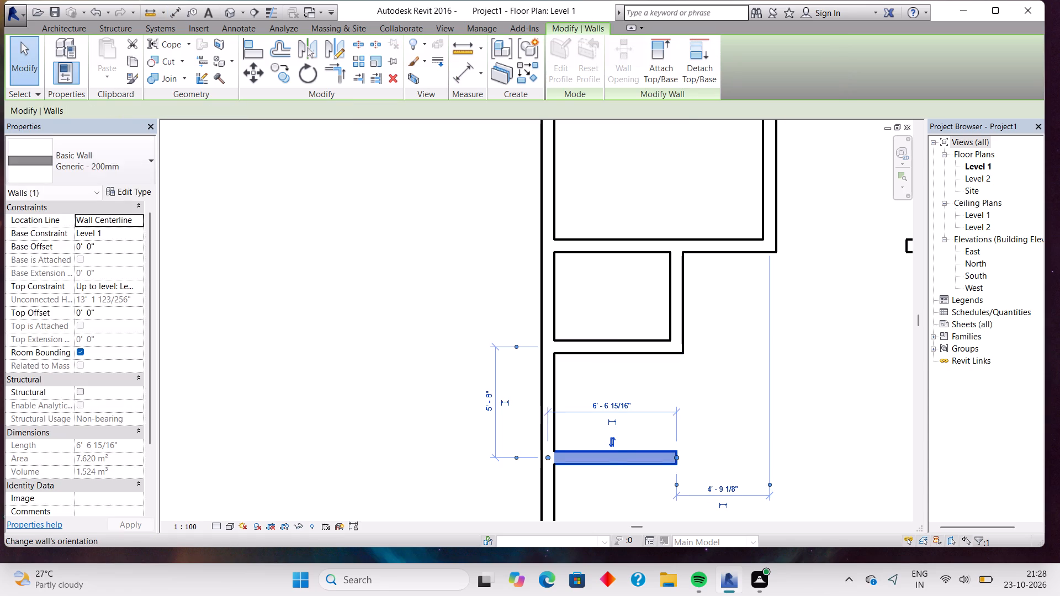
key(Up)
key(Up)
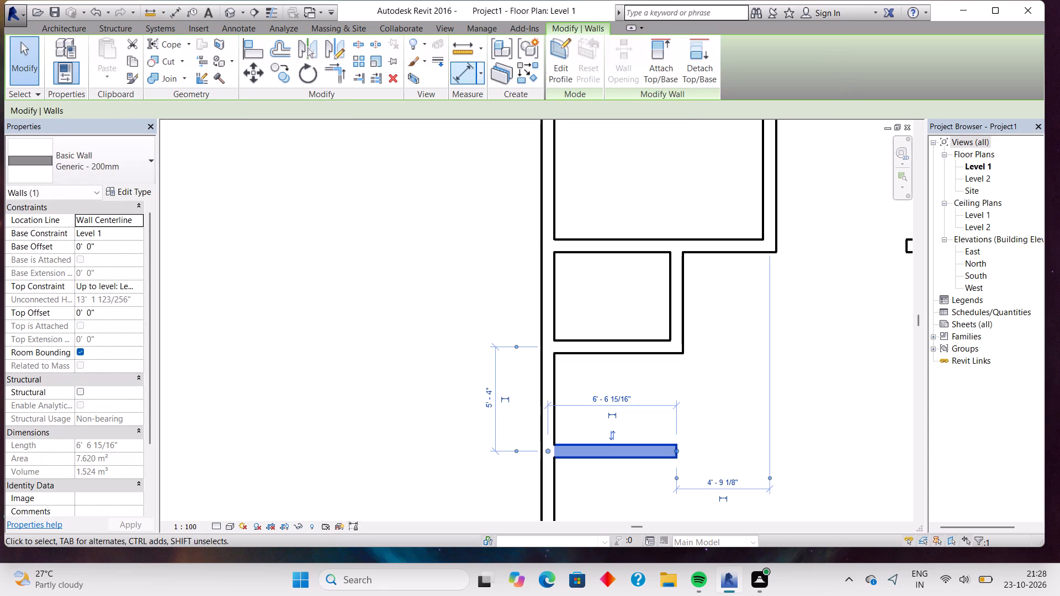
click(473, 77)
click(604, 356)
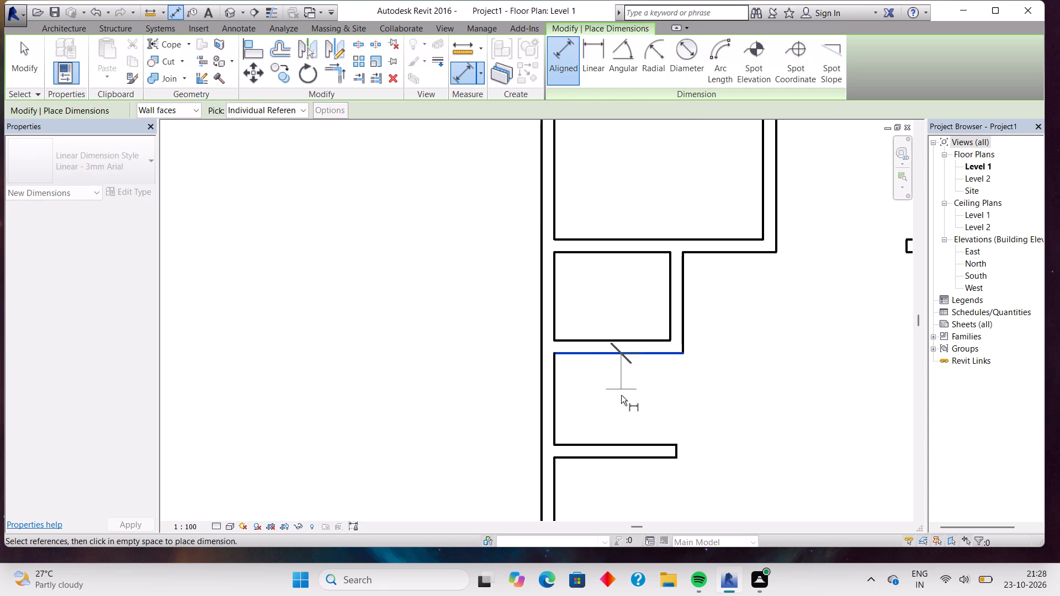
click(616, 444)
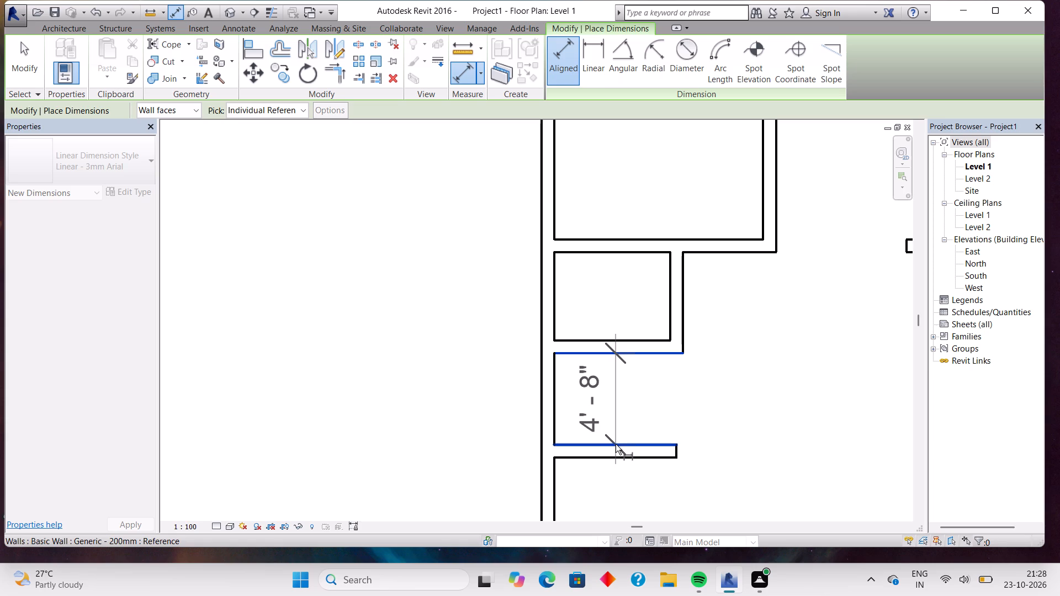
Nudge the free-ended wall down to a clear gap of about 4' 10" below the small enclosed room, checking with an aligned dimension.
scroll(616, 444, up, 3)
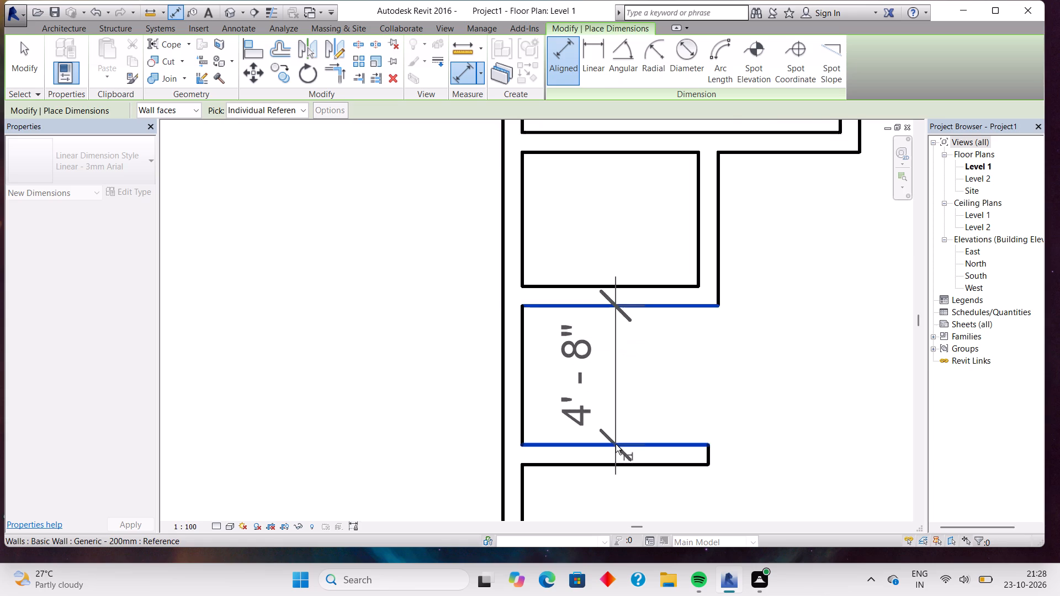
scroll(616, 444, up, 1)
key(Escape)
click(616, 444)
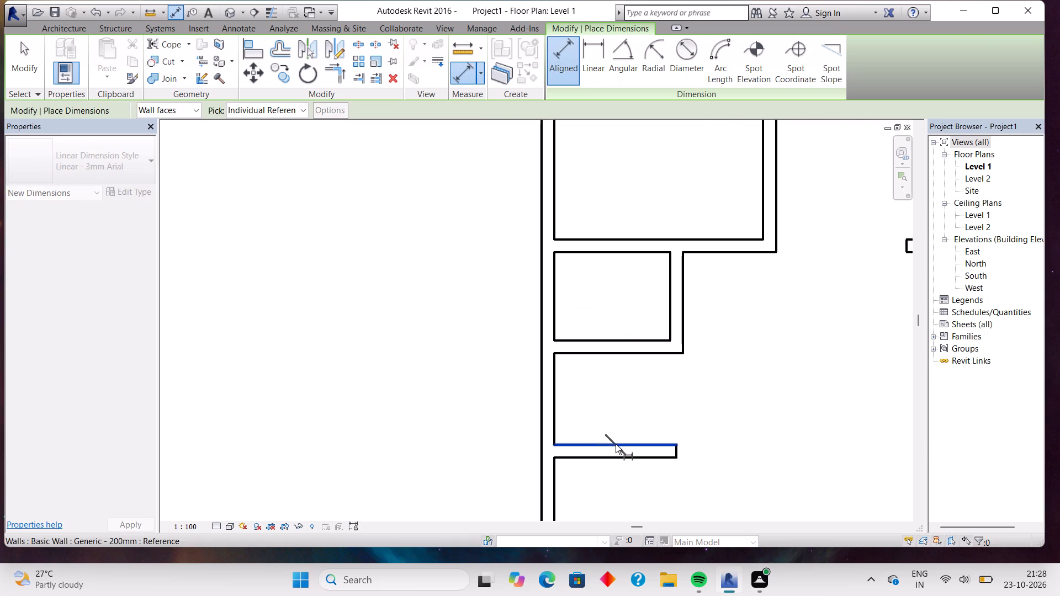
key(Escape)
key(Escape)
click(616, 444)
key(Down)
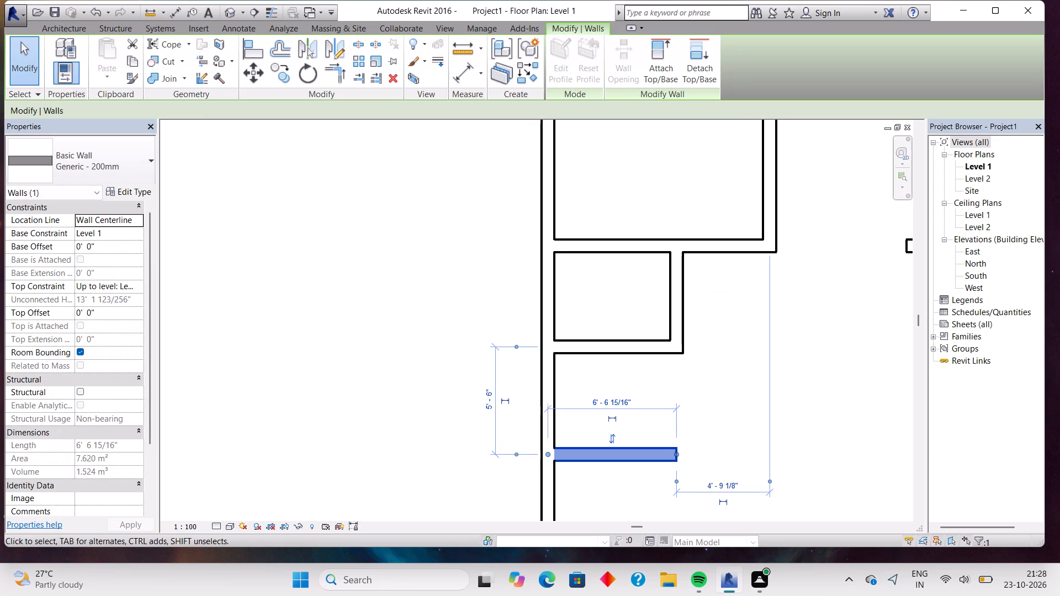
click(460, 73)
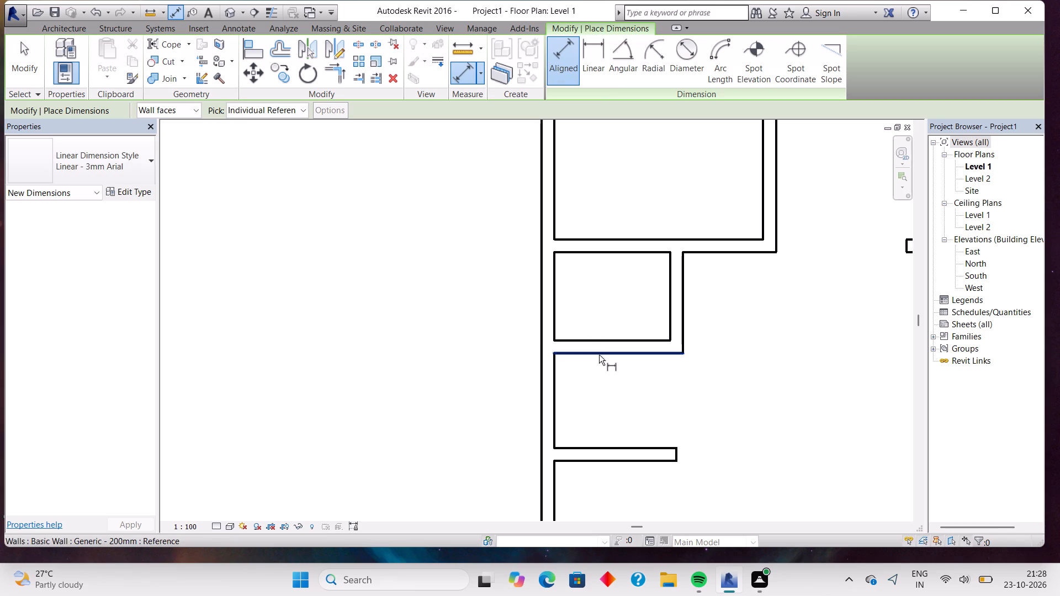
click(599, 355)
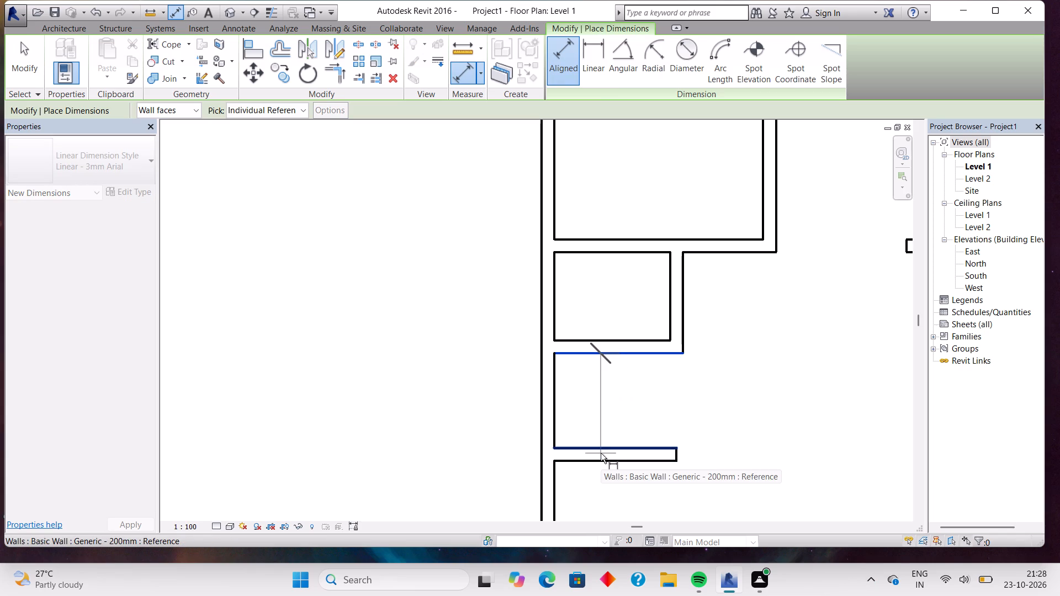
click(601, 447)
scroll(601, 447, up, 7)
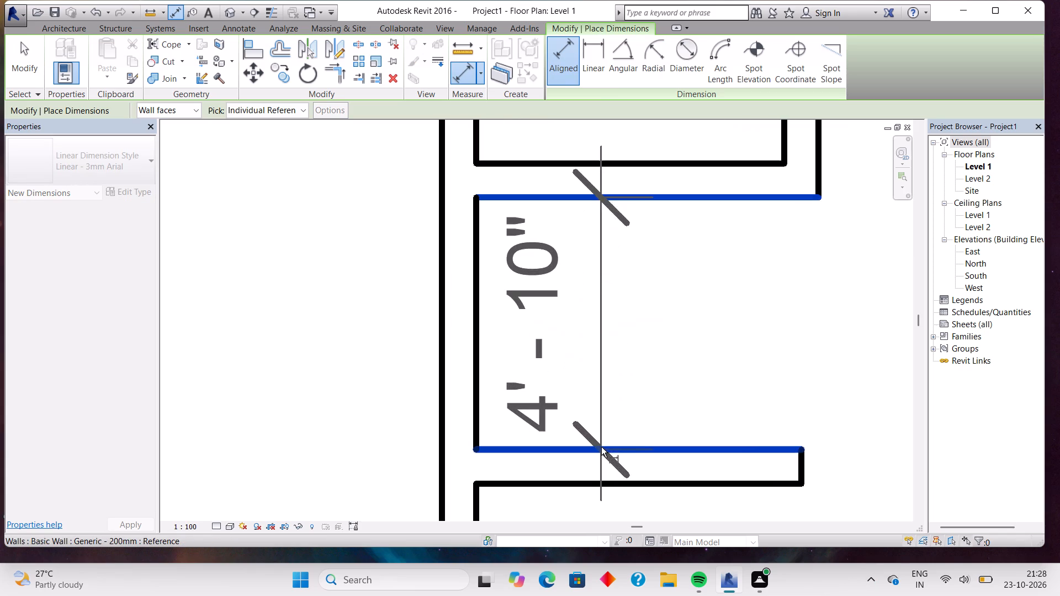
key(Escape)
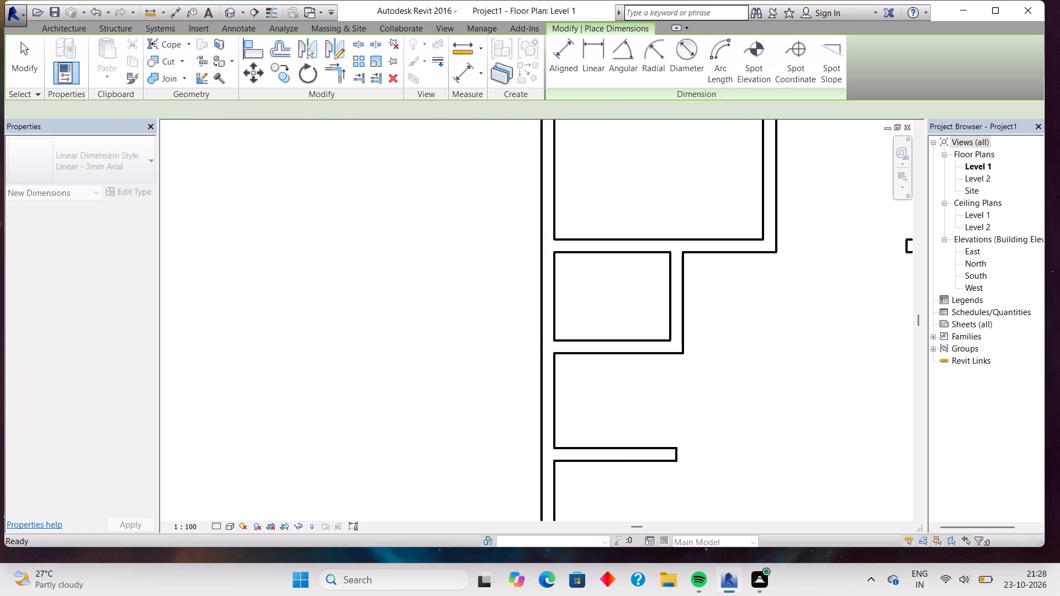
Nudge the free-ended wall slightly further down, about 5' 6 1/2" centre to centre from the wall above, and start rechecking the gap.
scroll(601, 447, up, 8)
click(601, 447)
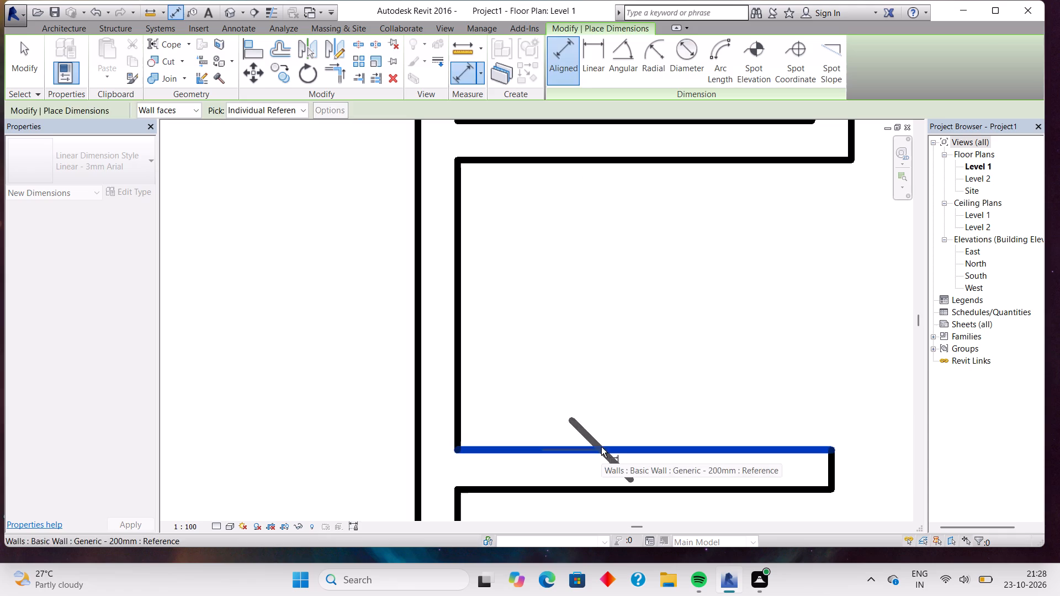
key(Escape)
key(Escape)
key(Down)
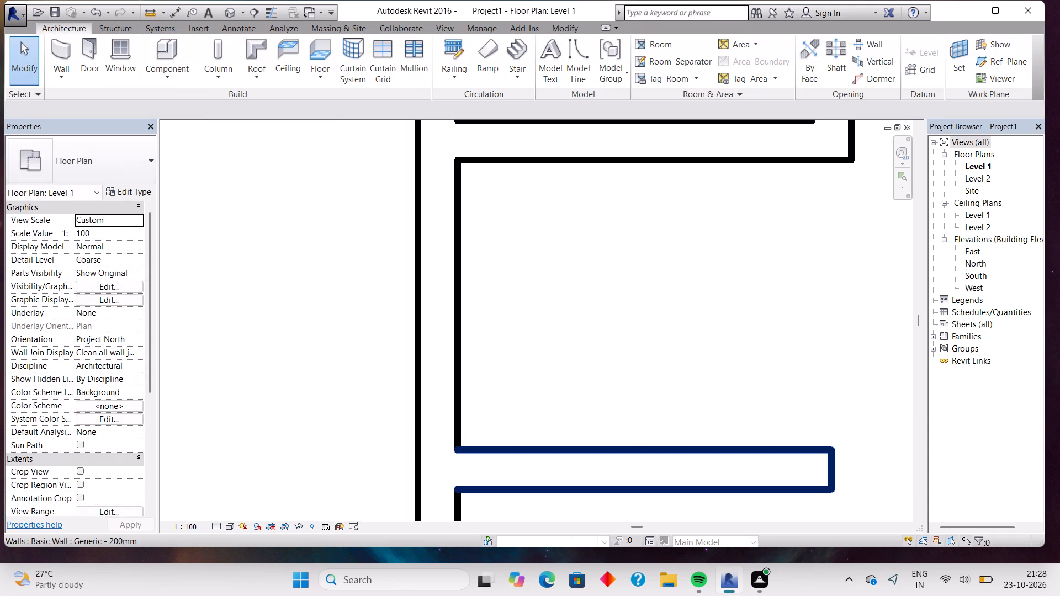
click(601, 447)
key(Down)
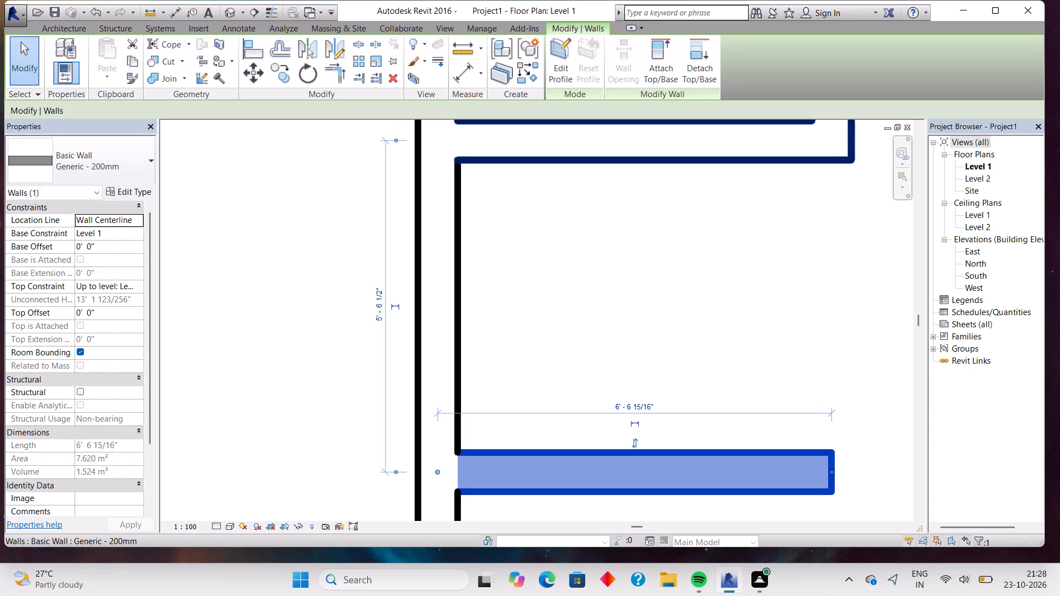
click(463, 74)
click(570, 171)
click(574, 163)
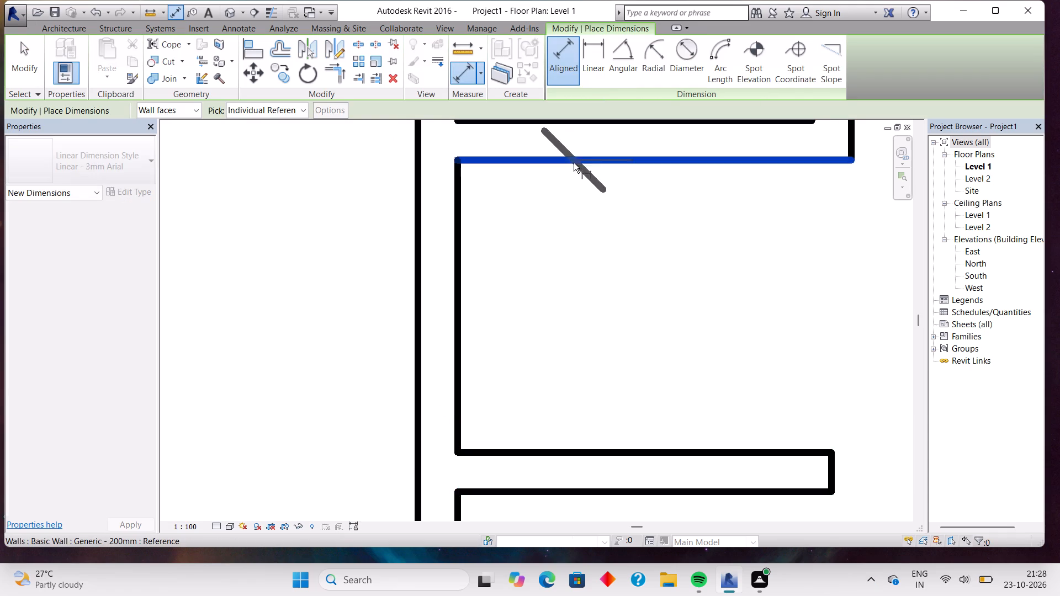
click(627, 449)
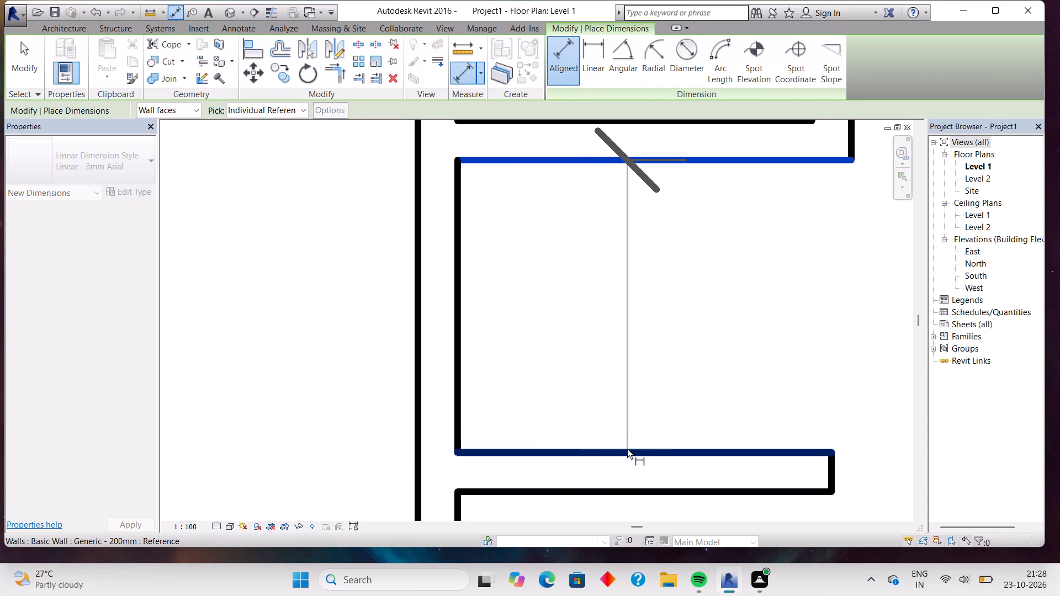
key(Escape)
key(Escape)
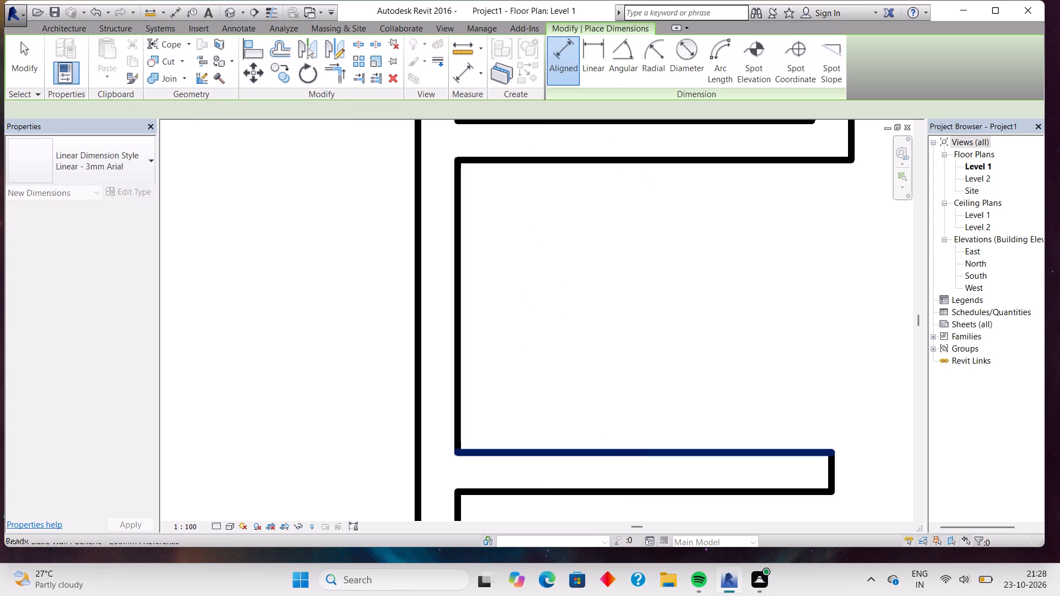
key(Escape)
Nudge the free-ended wall down once more to a clear gap of about 4' 11", checking with an aligned dimension.
click(626, 450)
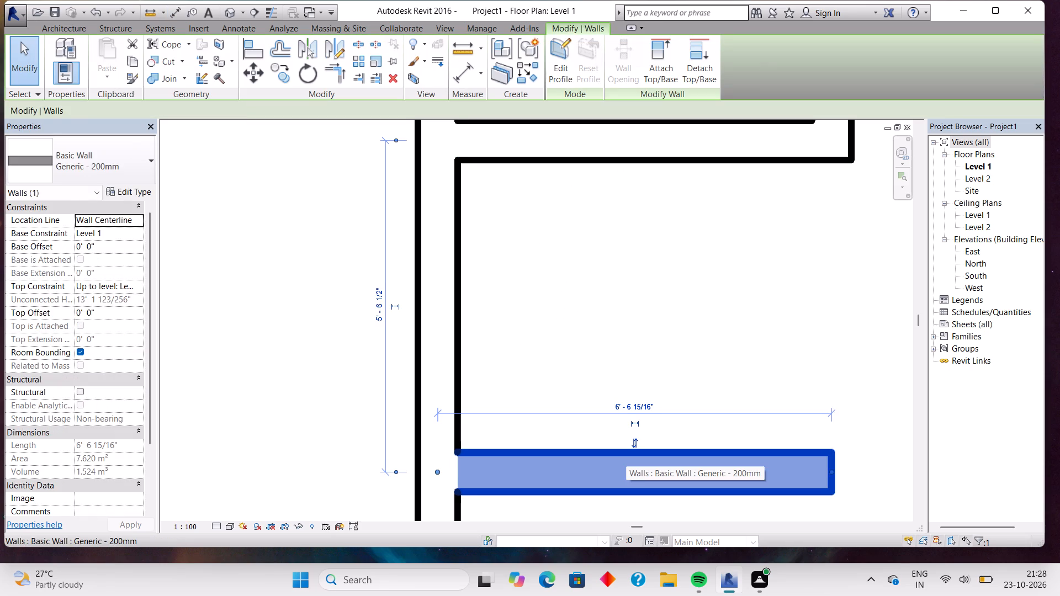
key(Down)
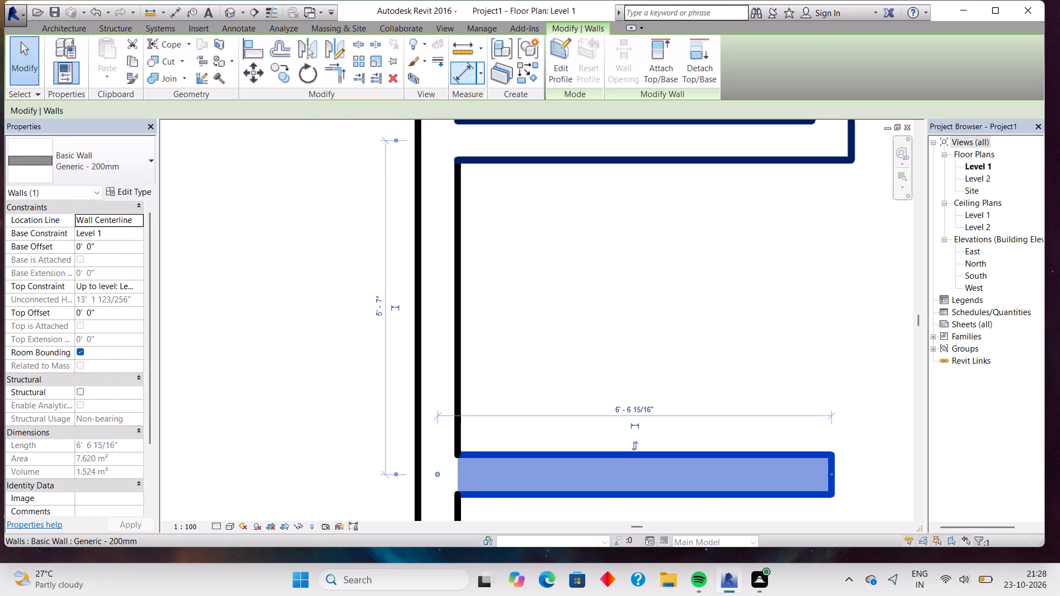
click(459, 77)
click(609, 160)
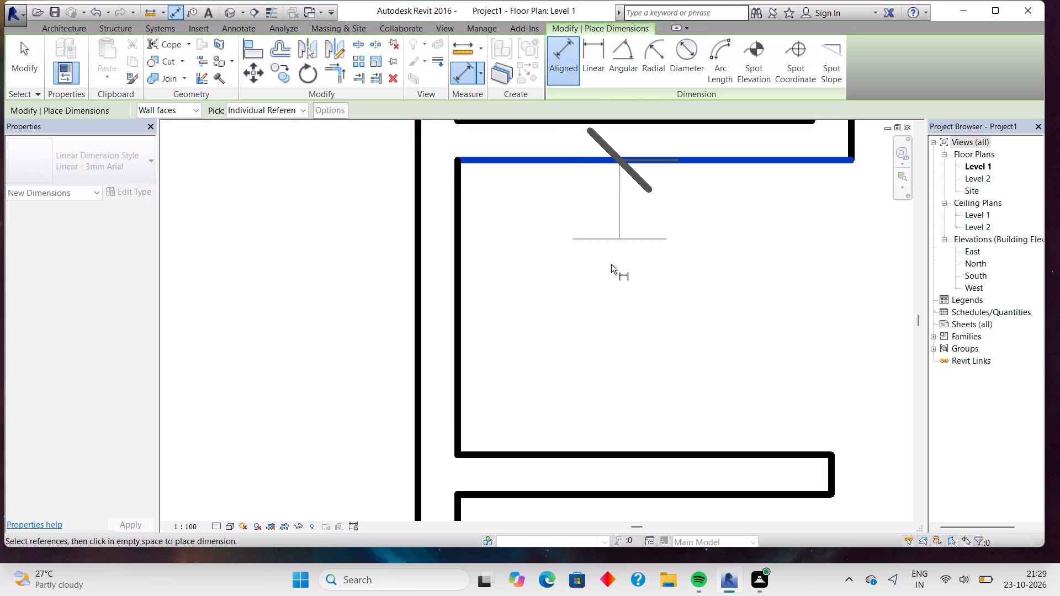
click(595, 452)
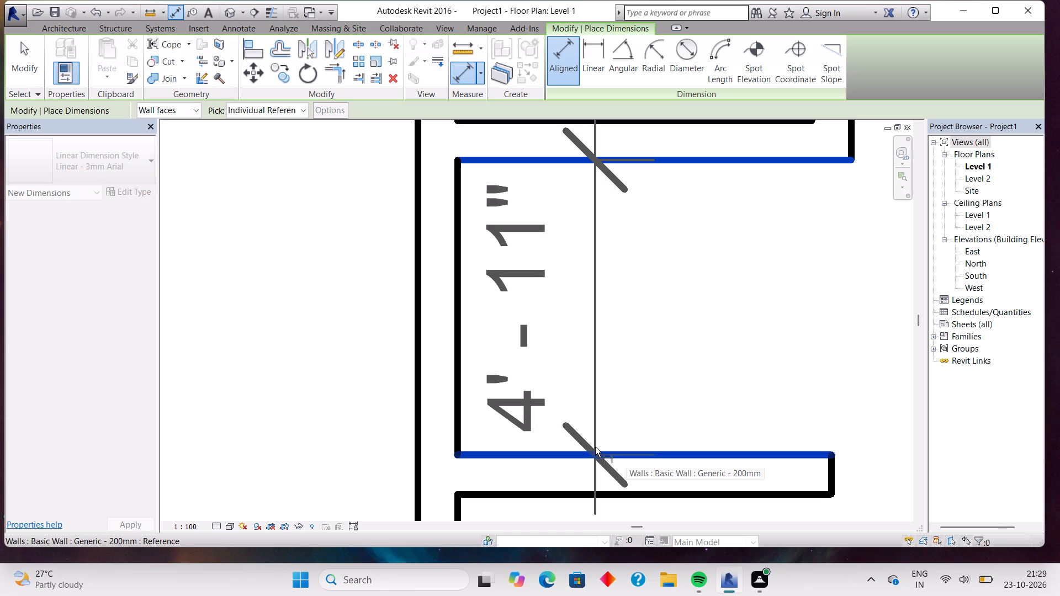
key(Escape)
Draw a vertical Generic - 200mm wall from the free wall end up to the small room's lower wall, closing off the second small room.
scroll(613, 335, down, 3)
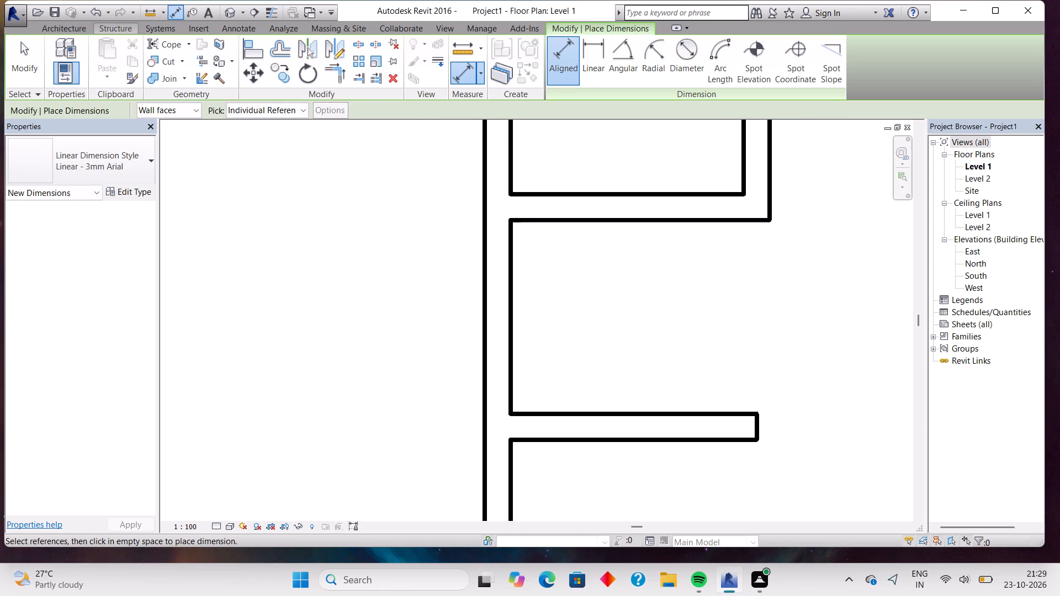
click(82, 29)
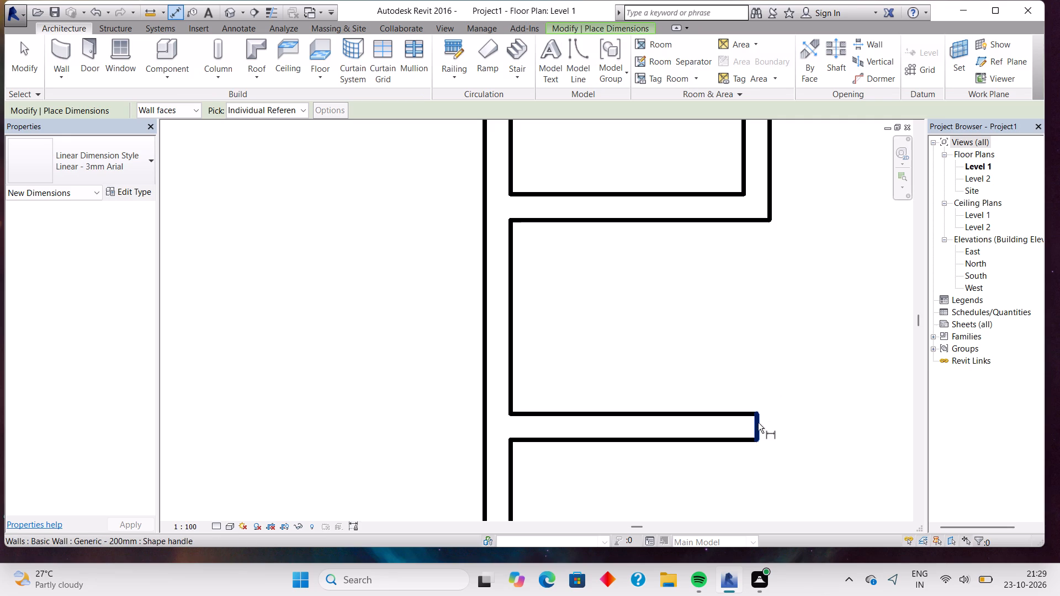
click(752, 426)
key(Escape)
key(Escape)
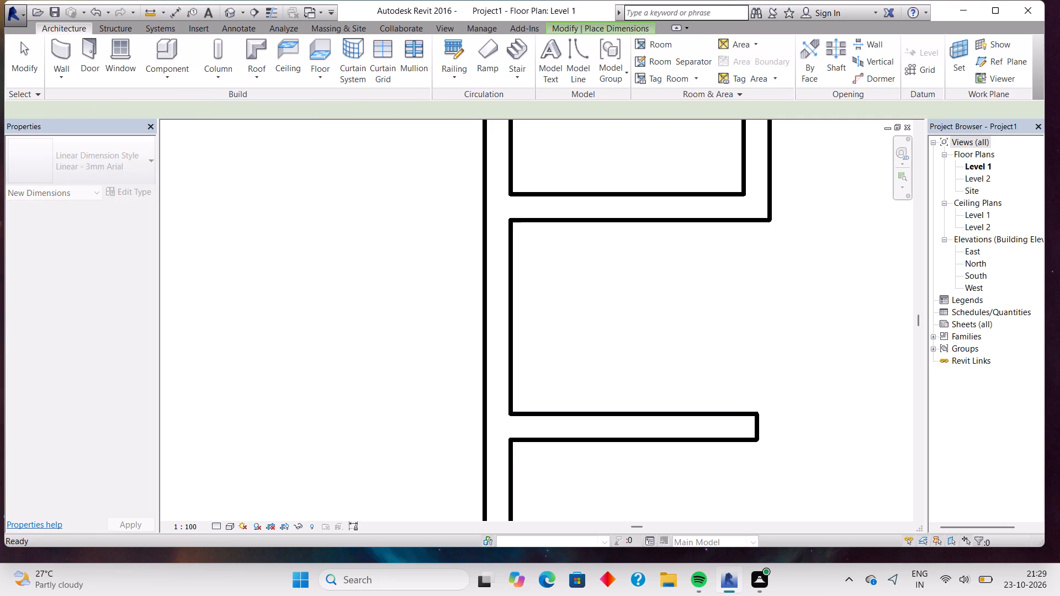
key(Escape)
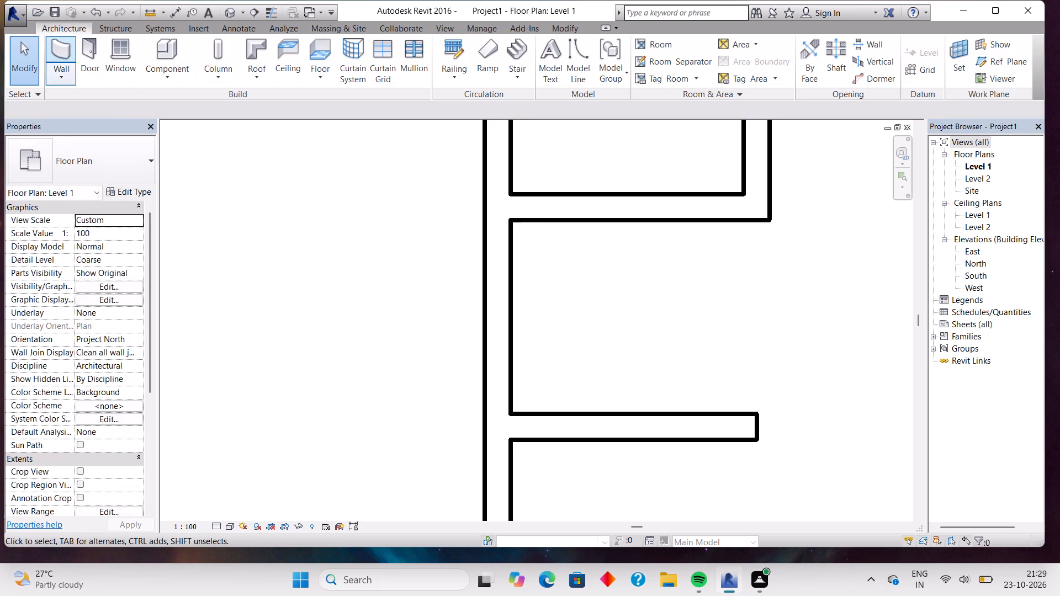
click(71, 55)
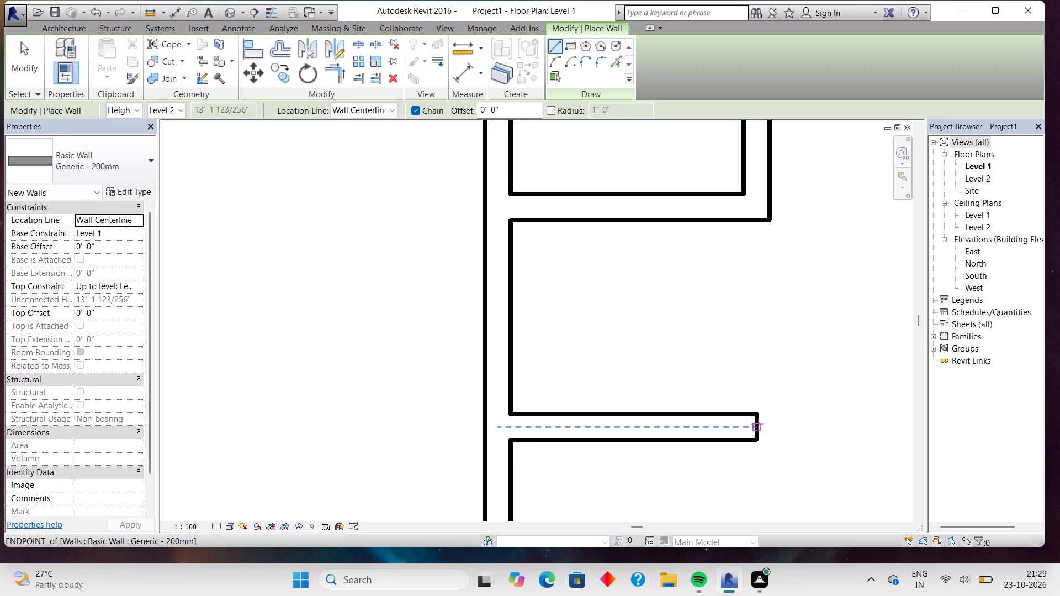
click(757, 424)
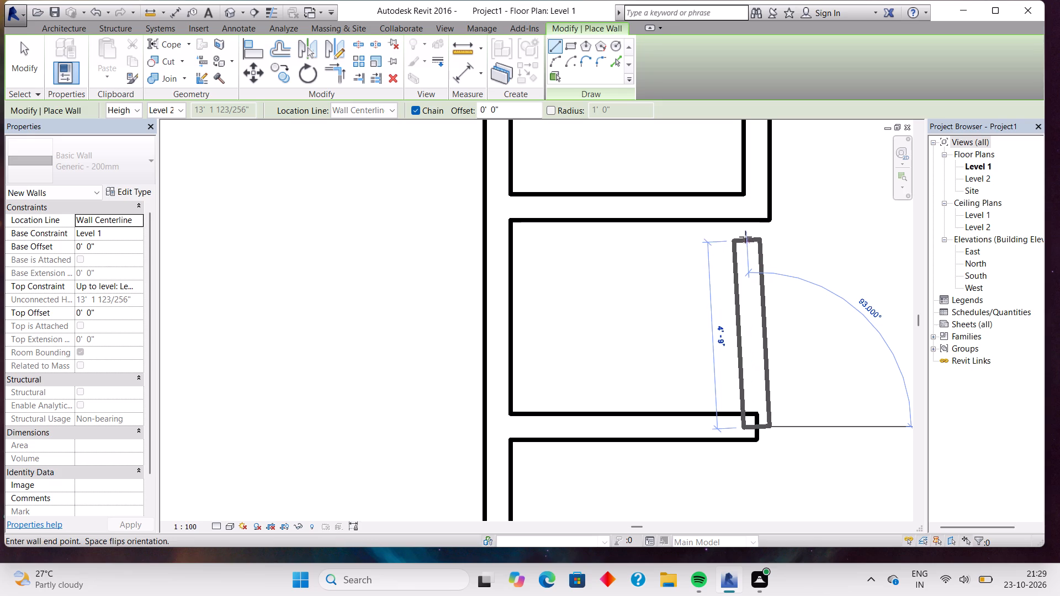
click(761, 225)
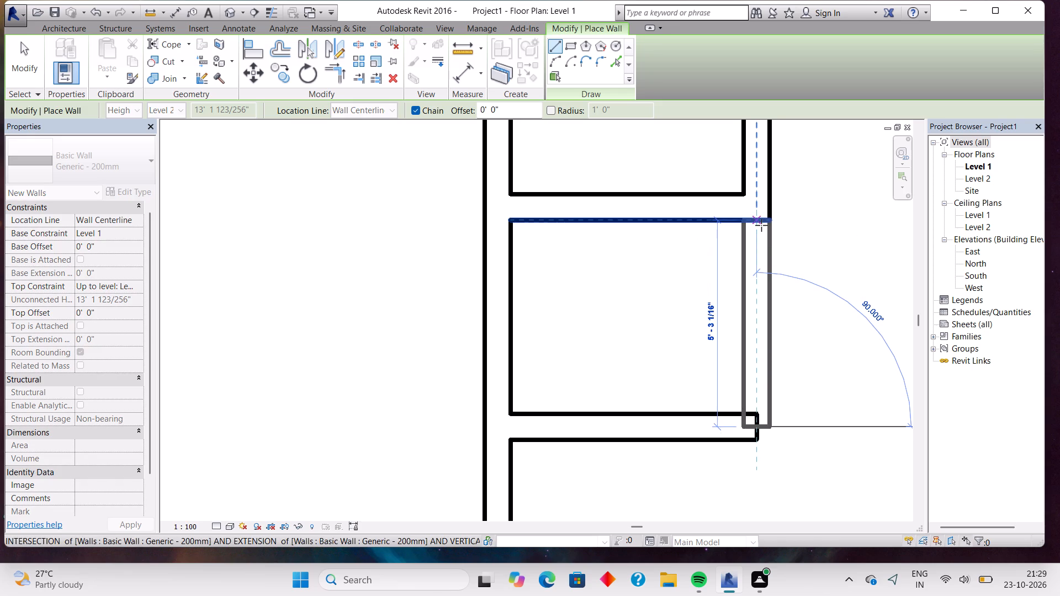
key(Escape)
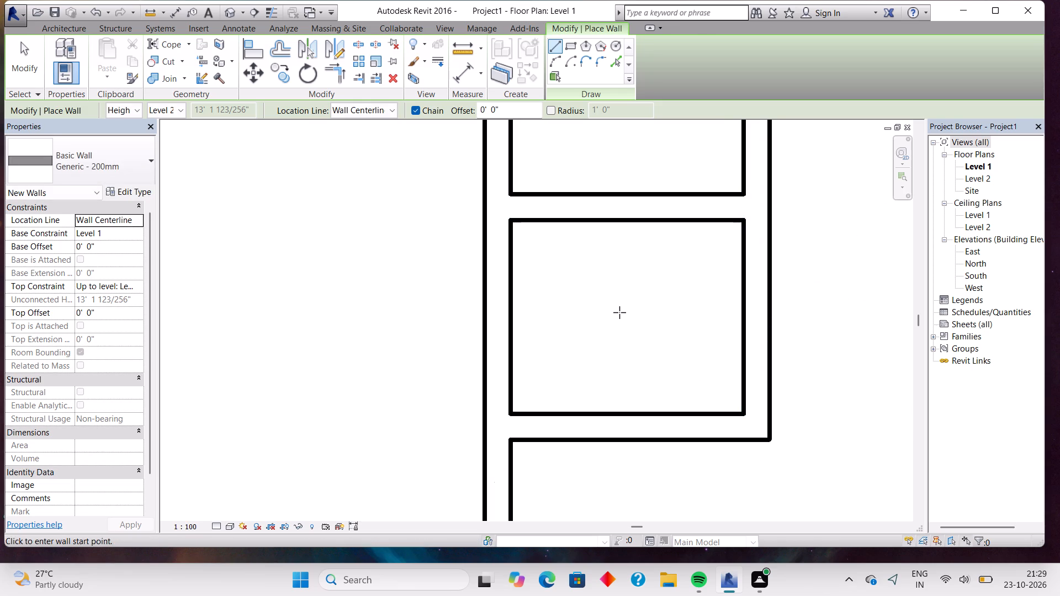
Enclose the bottom-left room with chained walls running about 5' 1" right from the second small room's lower-right corner, then straight down to the bottom outer wall.
scroll(619, 312, down, 5)
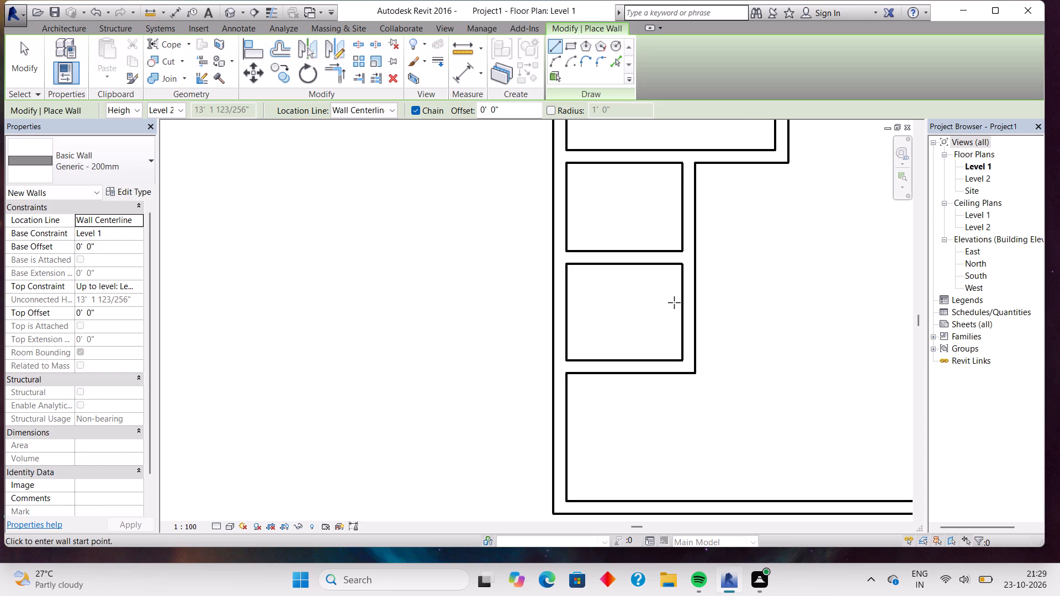
scroll(674, 302, down, 1)
scroll(674, 302, up, 2)
middle_drag(802, 384, 683, 386)
middle_click(683, 386)
middle_click(683, 386)
middle_drag(681, 389, 655, 386)
middle_click(651, 384)
scroll(565, 377, up, 8)
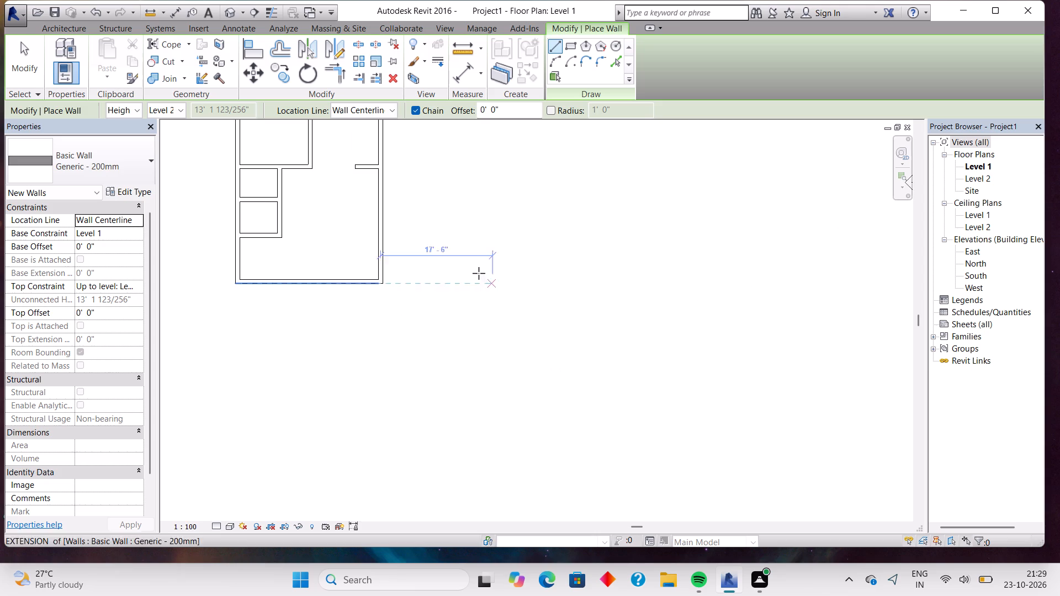
middle_drag(477, 270, 649, 477)
scroll(650, 477, up, 2)
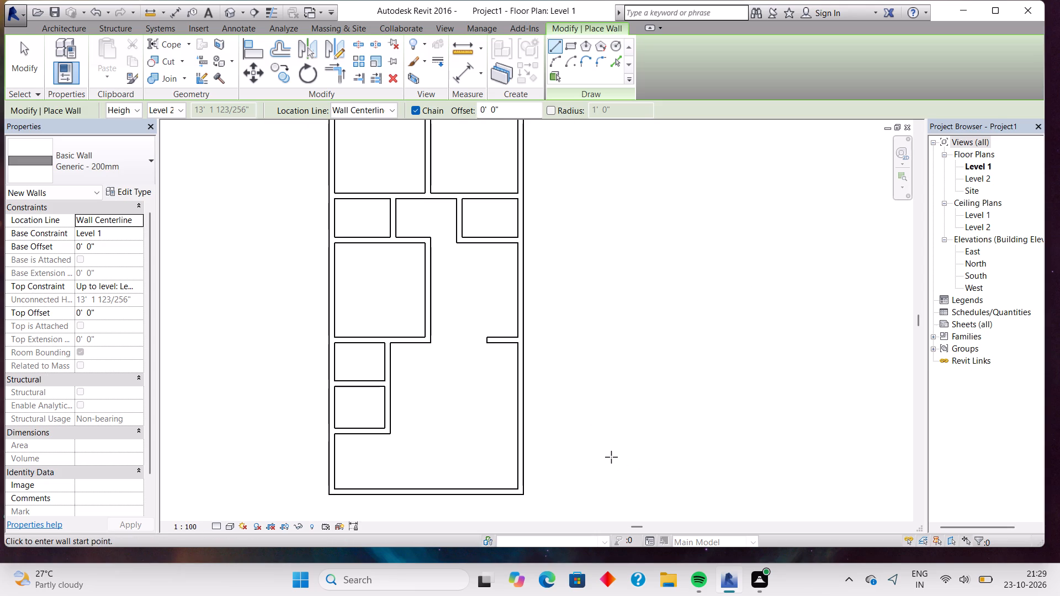
middle_drag(605, 511, 683, 424)
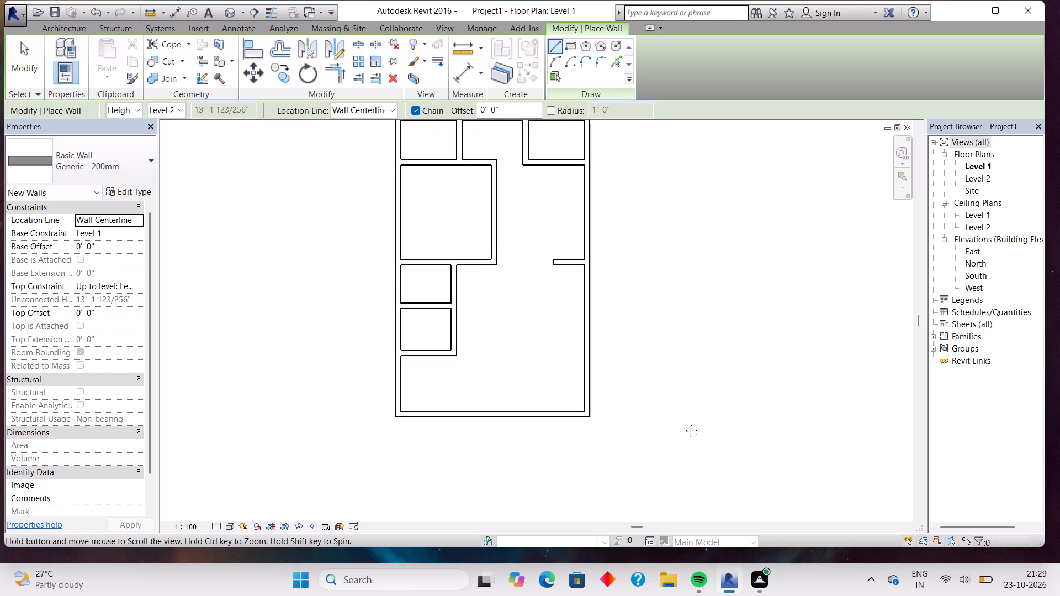
middle_drag(683, 424, 700, 413)
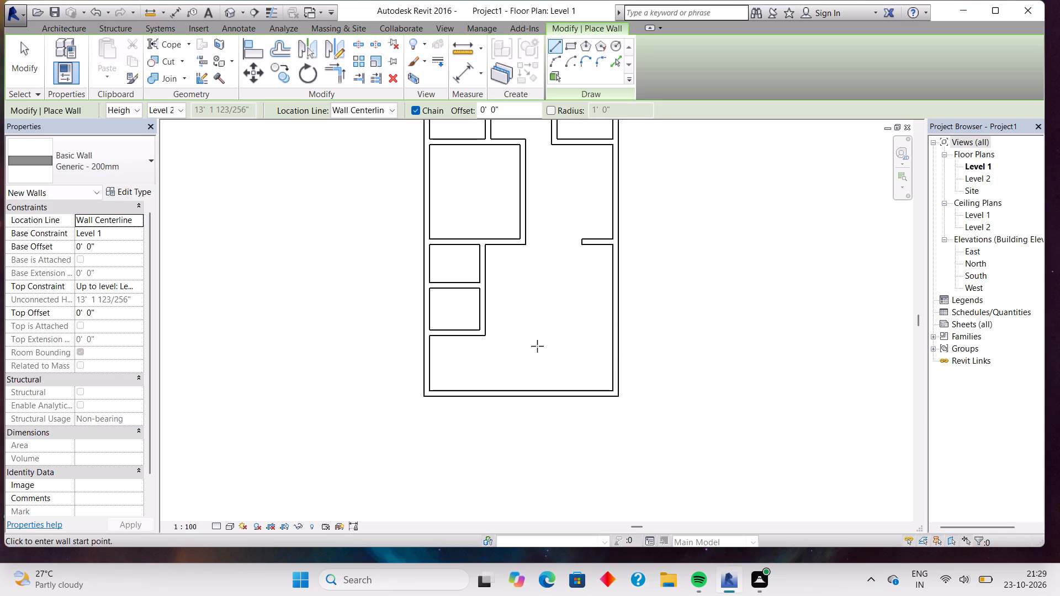
click(488, 333)
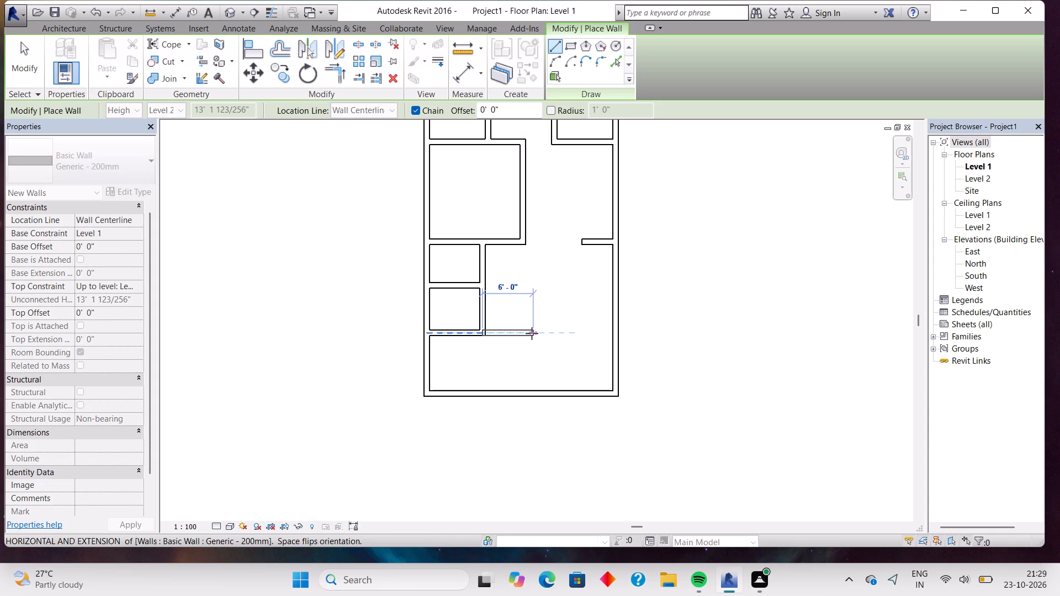
click(530, 335)
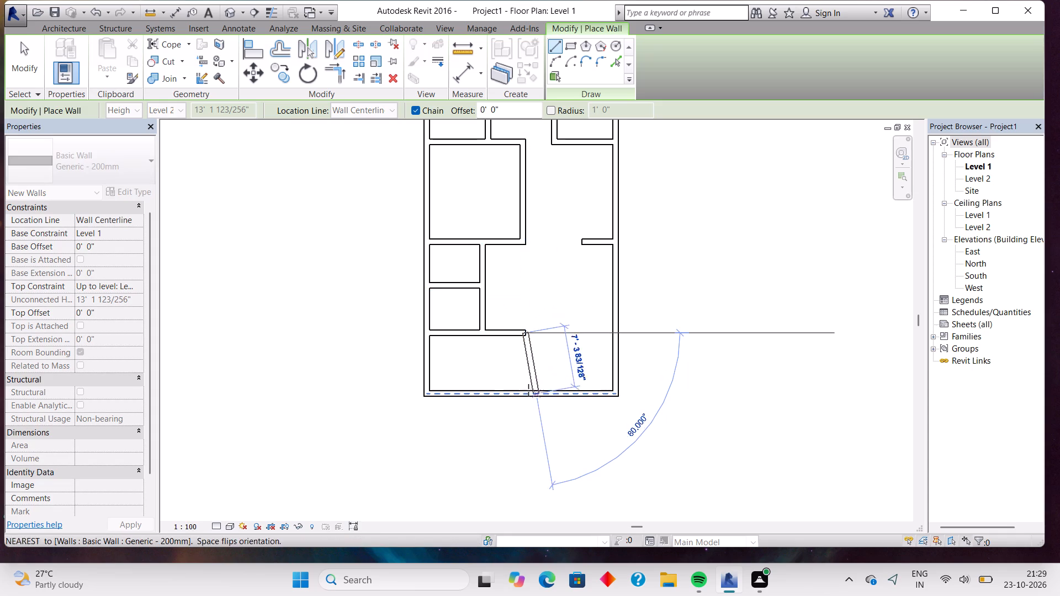
click(523, 391)
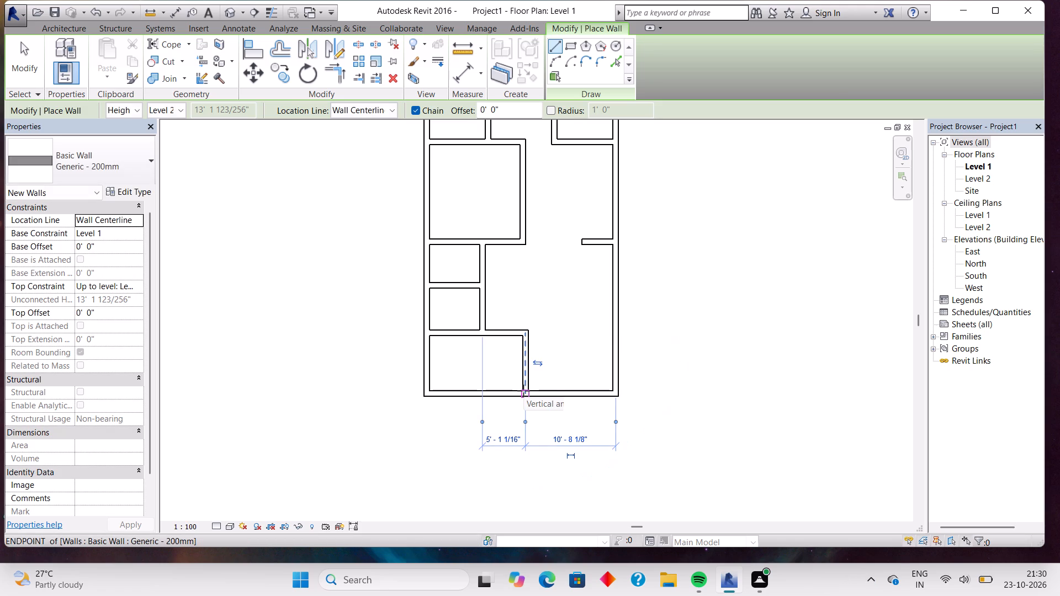
key(Escape)
middle_drag(562, 285, 567, 379)
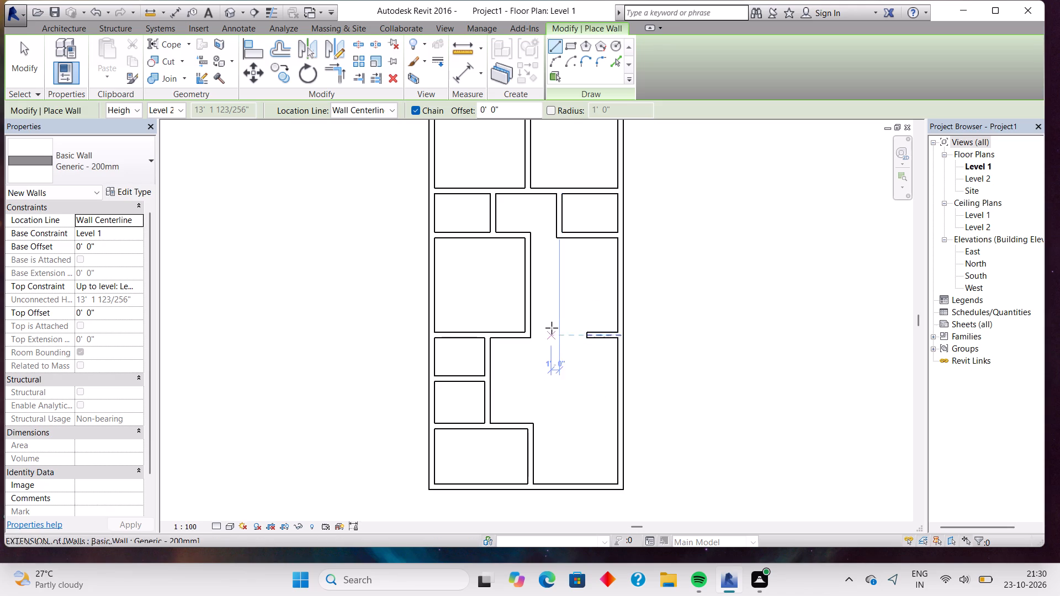
Draw a horizontal Generic - 200mm wall from the bottom-left room's upper-right corner to the right outer wall, enclosing the bottom-right room.
middle_drag(552, 328, 565, 379)
middle_click(565, 379)
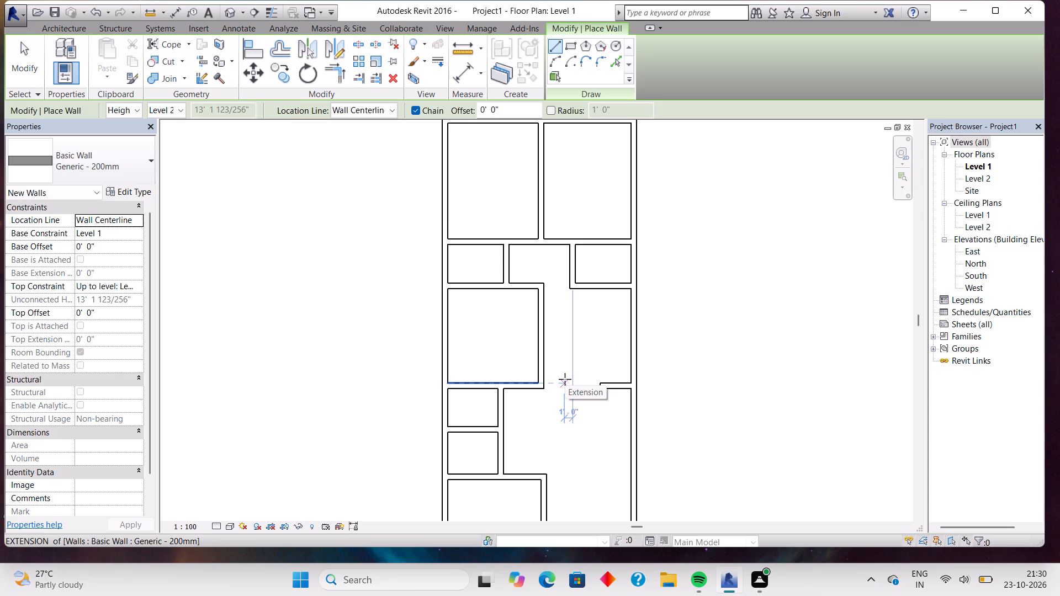
click(542, 475)
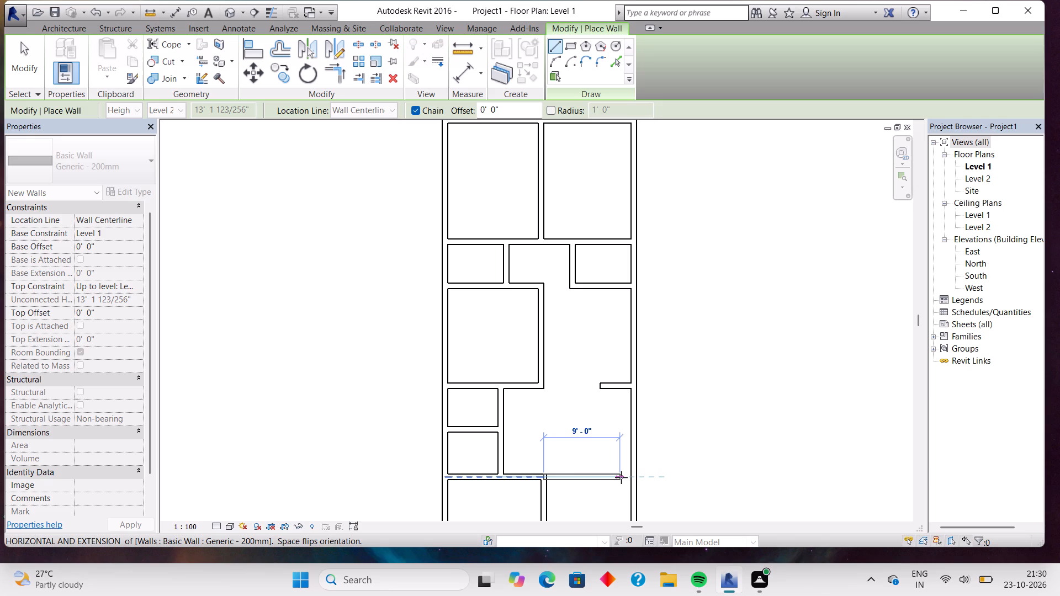
click(628, 480)
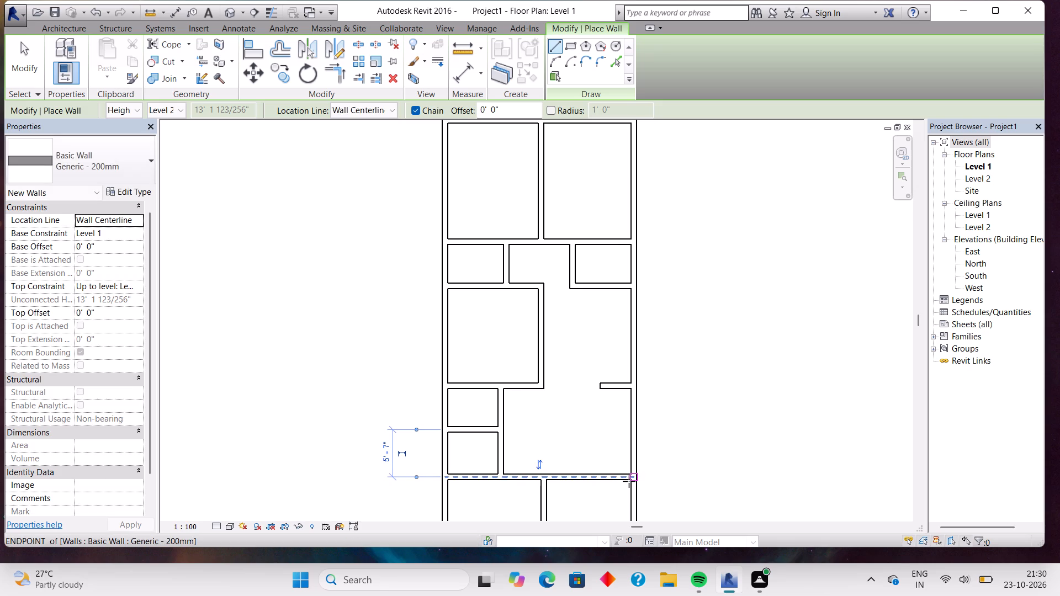
key(Escape)
Look over the wall layout of the whole floor plan, from the bottom rooms up to the top rooms.
scroll(675, 456, up, 3)
middle_drag(675, 456, 676, 453)
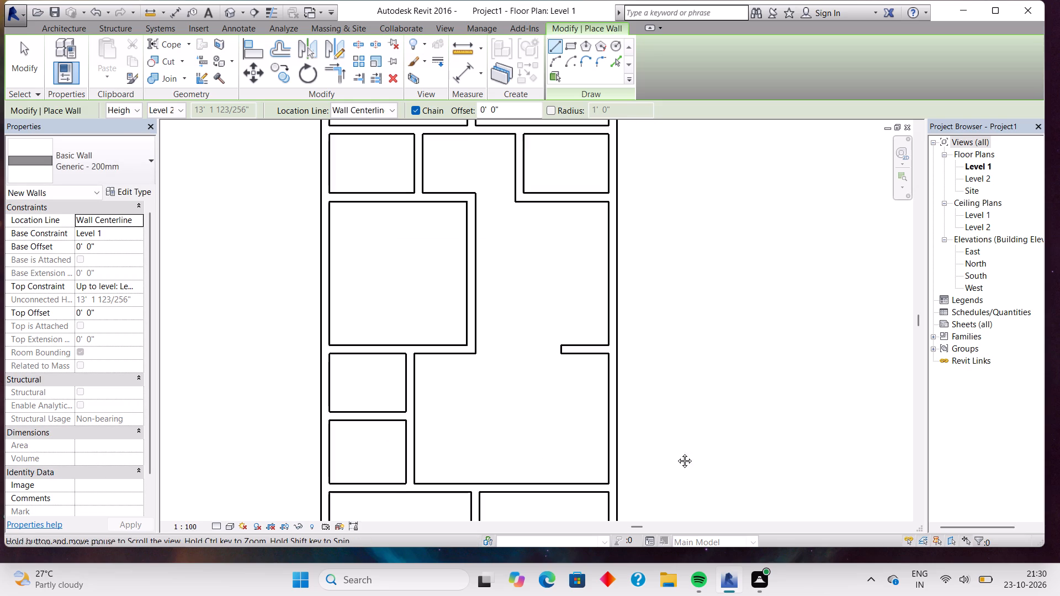
middle_drag(676, 453, 740, 263)
middle_click(740, 263)
scroll(740, 267, down, 1)
middle_drag(746, 294, 749, 337)
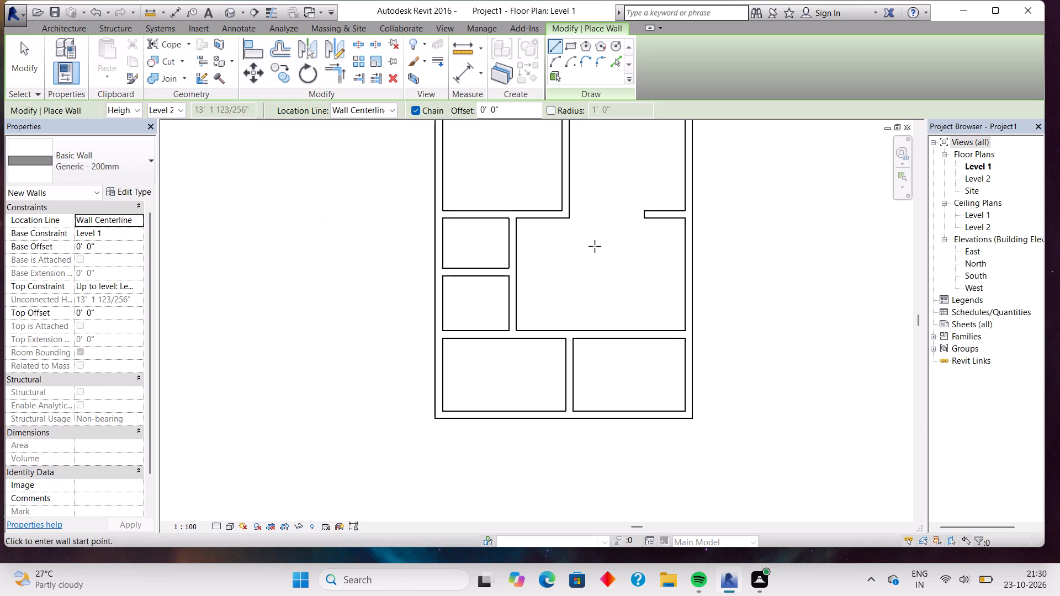
middle_drag(612, 243, 581, 523)
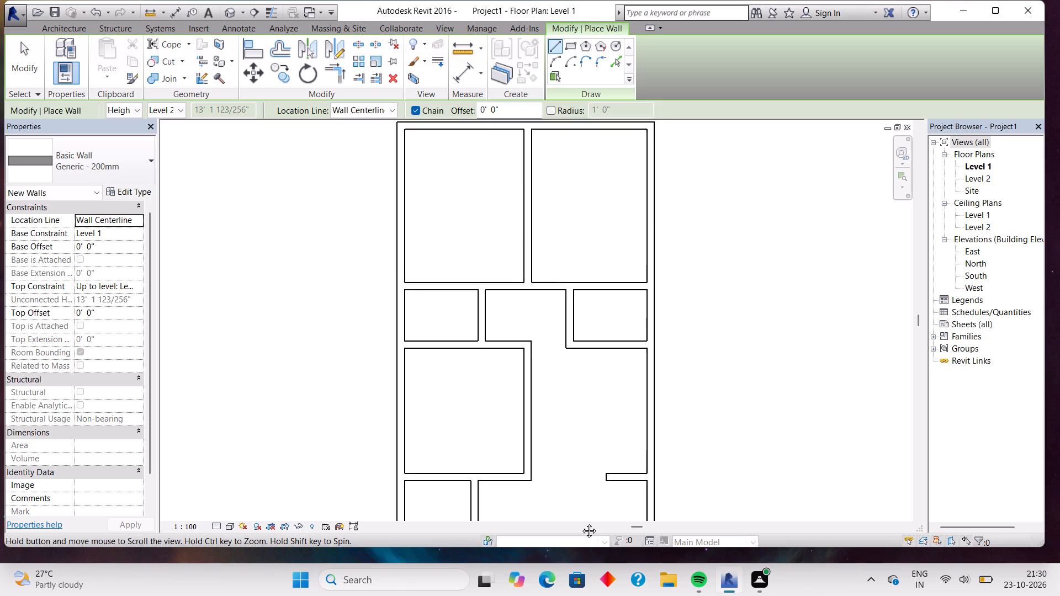
middle_drag(581, 523, 592, 540)
middle_drag(596, 508, 598, 489)
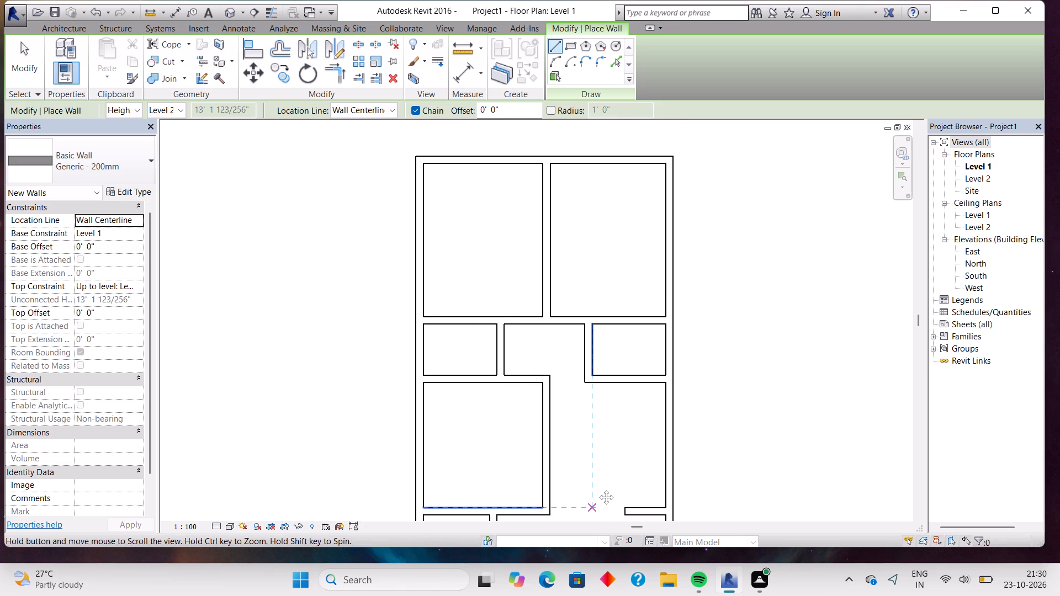
middle_drag(598, 489, 617, 195)
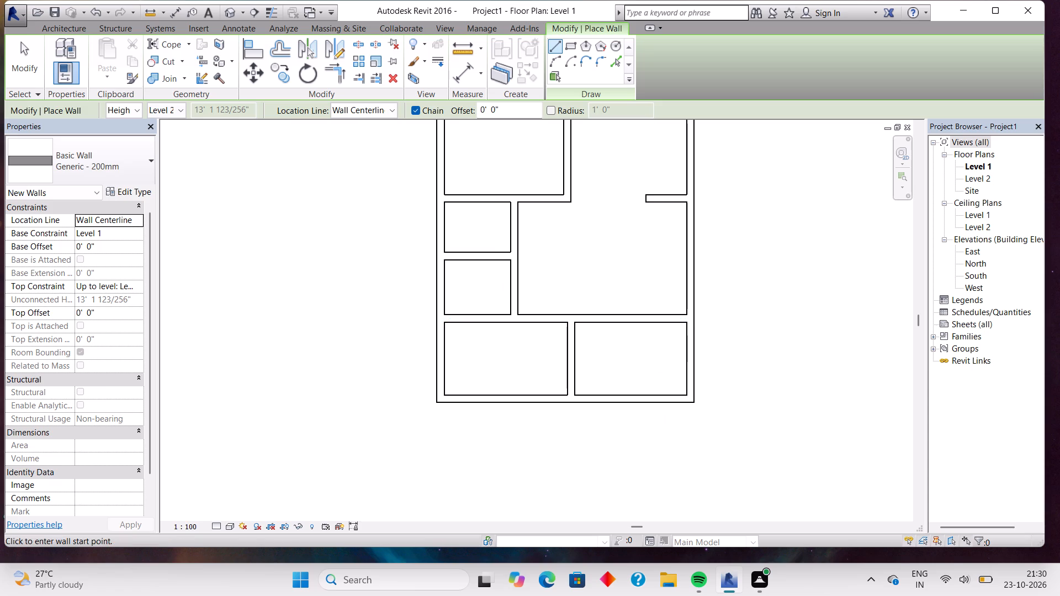
Place an M_Single-Flush 0915 x 2134mm door in the bottom-left room's upper wall, swinging into the room and hinged on its right side.
click(69, 26)
click(91, 41)
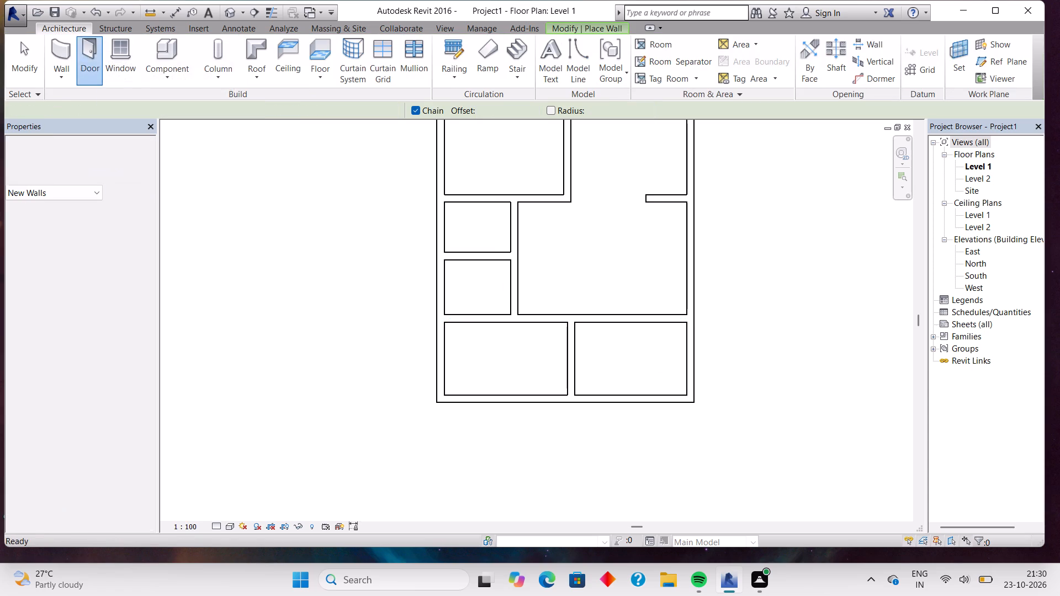
middle_drag(545, 207, 505, 450)
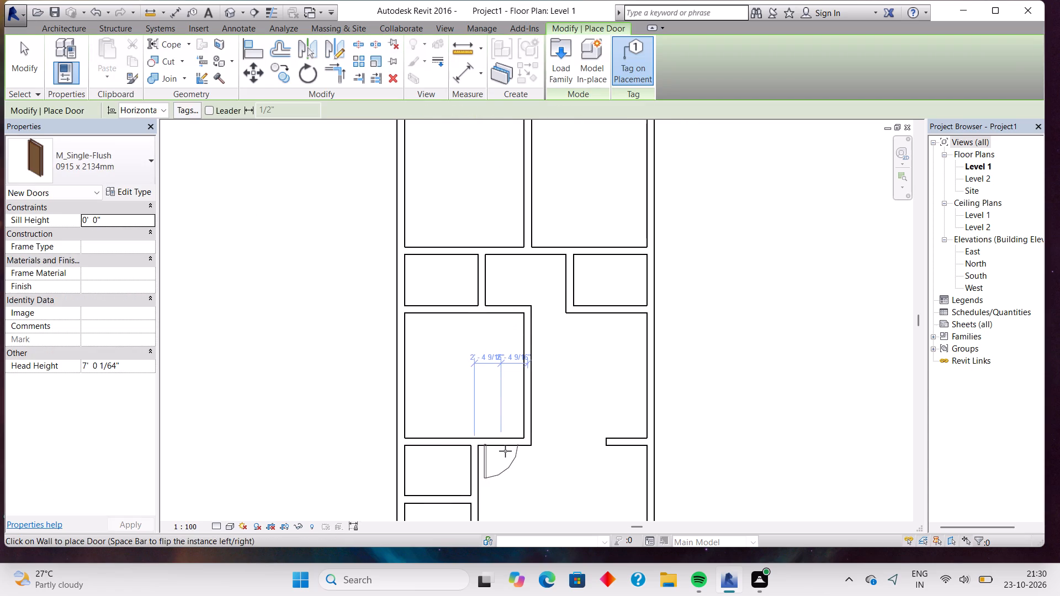
middle_drag(492, 488, 511, 288)
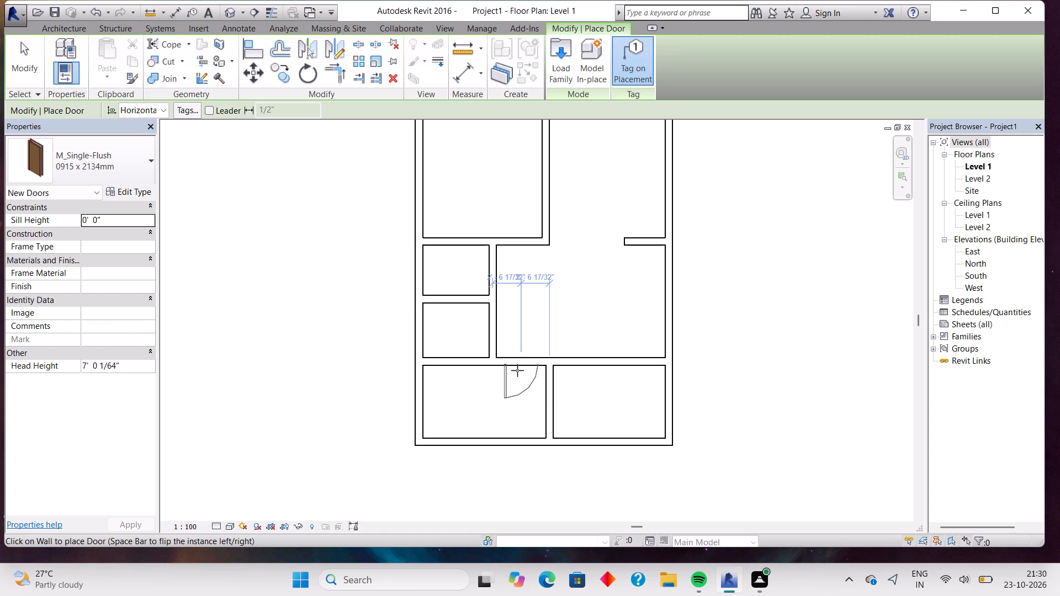
key(space)
click(517, 370)
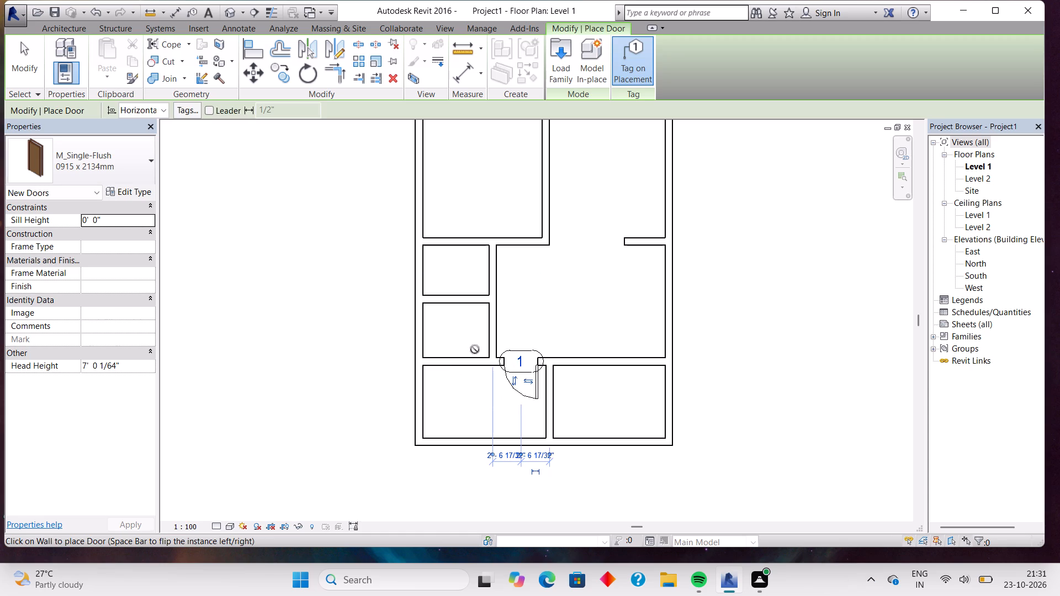
Place M_Single-Flush 0762 x 2032mm doors in the lower small room's bottom wall and the upper small room's right wall, both swinging inward.
click(98, 165)
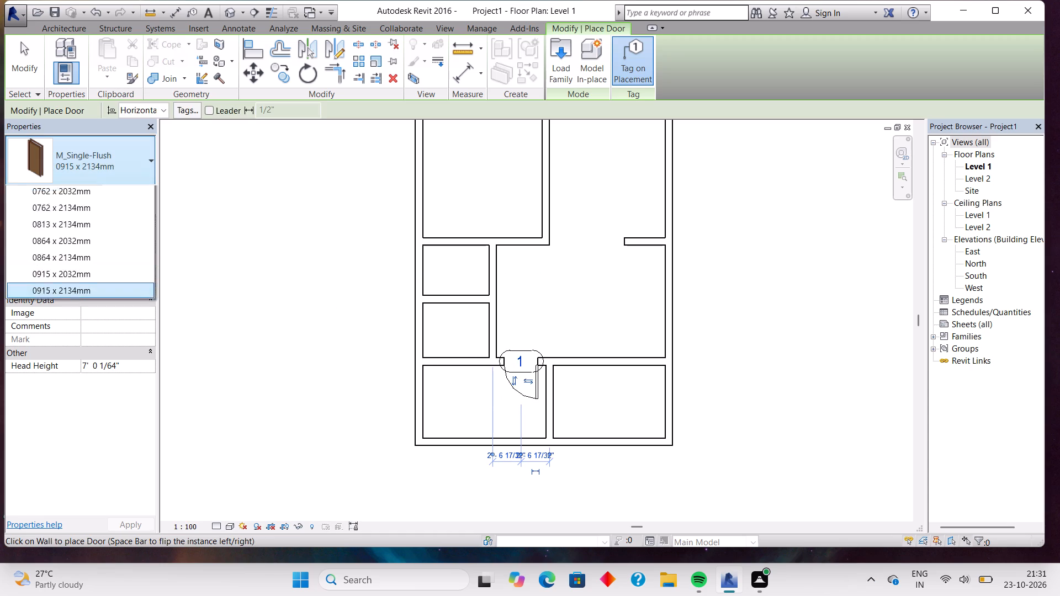
click(115, 238)
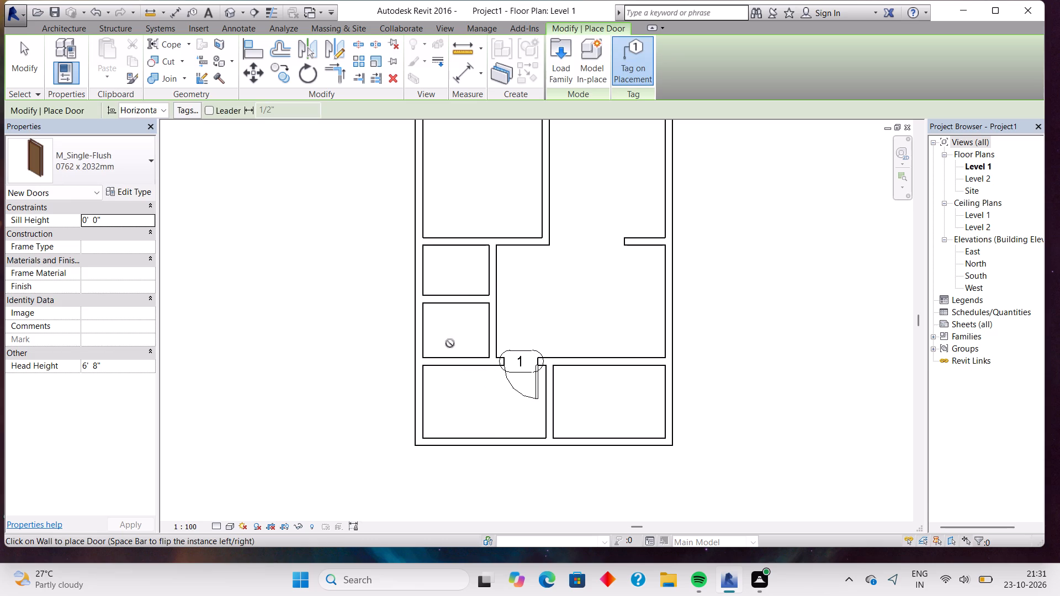
click(468, 354)
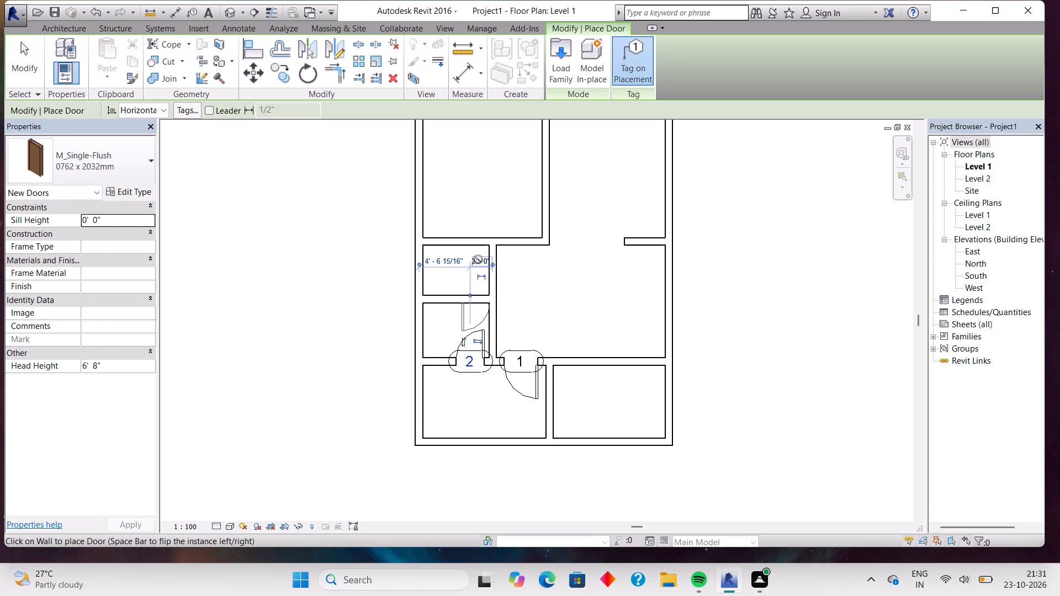
key(space)
scroll(480, 260, up, 3)
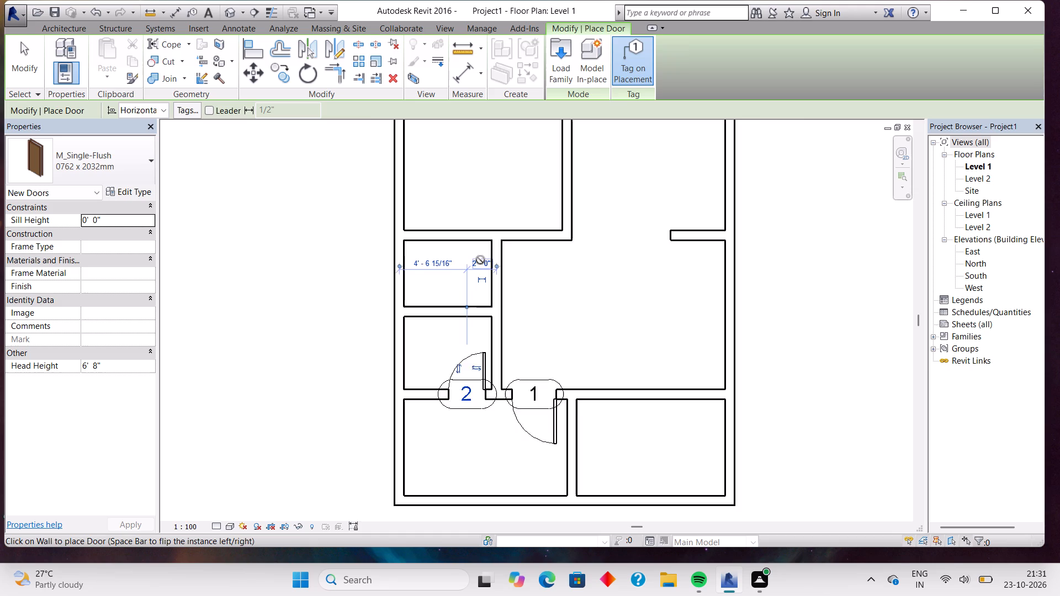
scroll(480, 260, up, 2)
key(Escape)
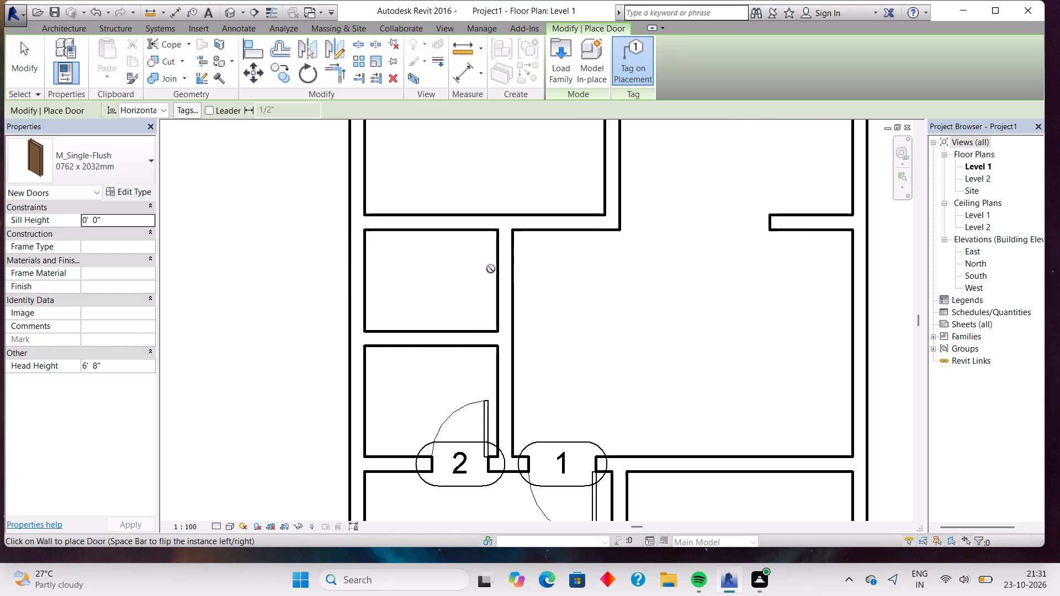
key(space)
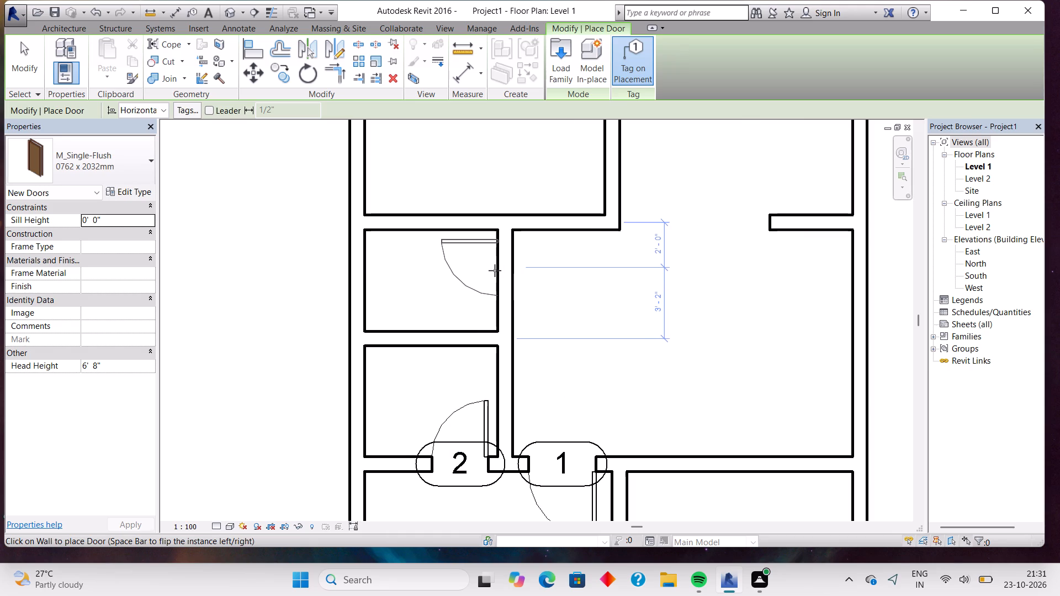
click(496, 268)
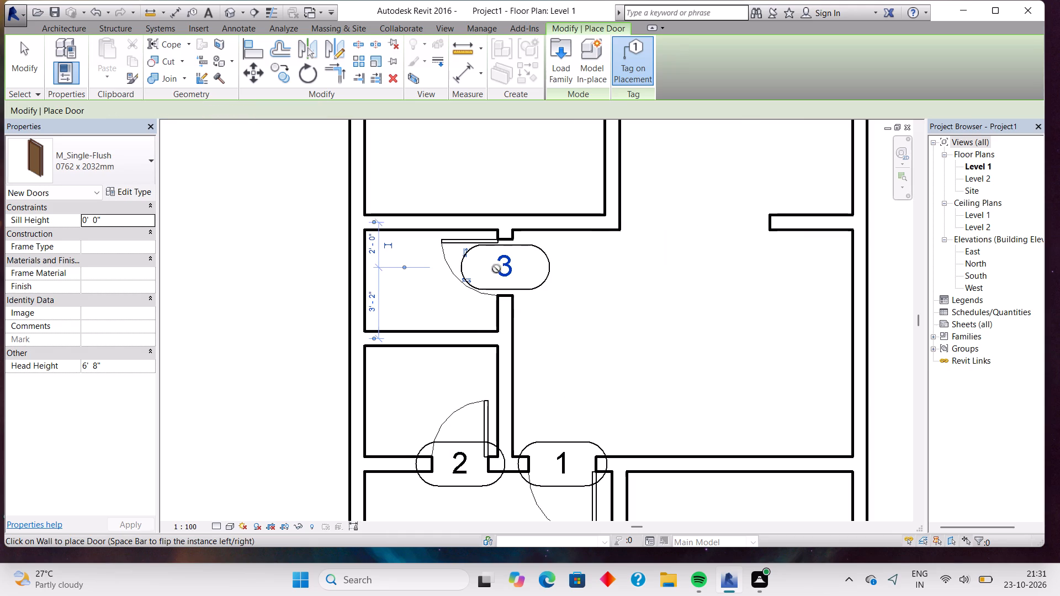
Place an M_Single-Flush 0915 x 2032mm door at the right end of the middle-left room's top wall, swinging inward and hinged right.
scroll(591, 299, down, 3)
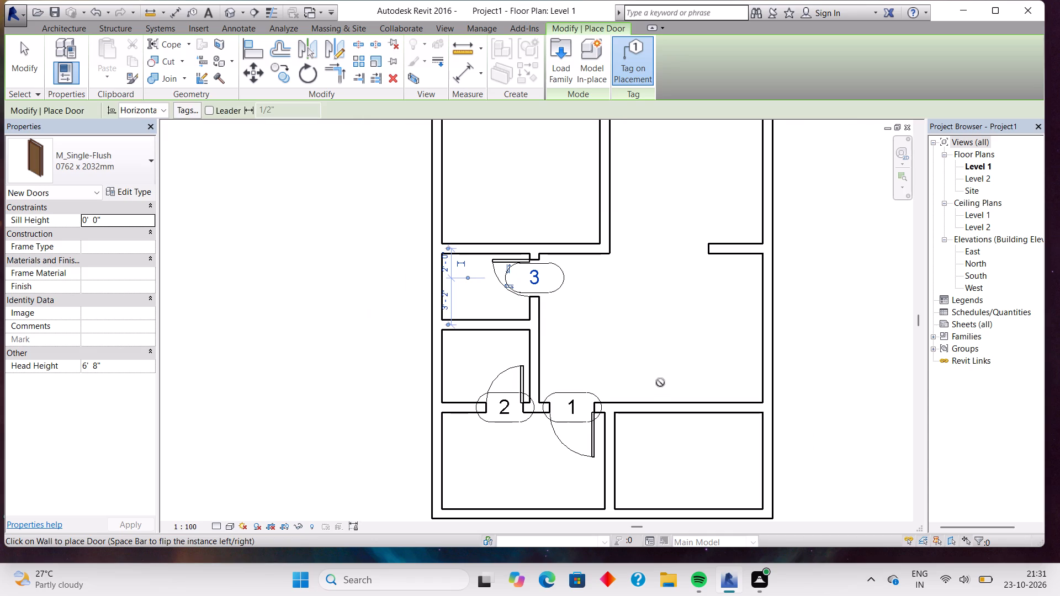
middle_drag(665, 312, 666, 428)
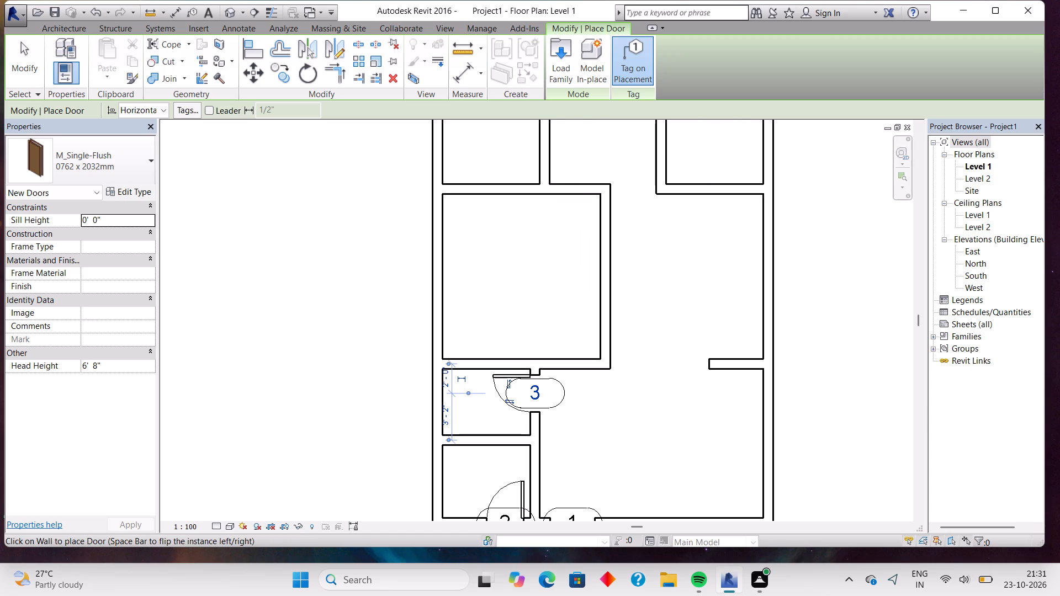
click(129, 167)
click(112, 322)
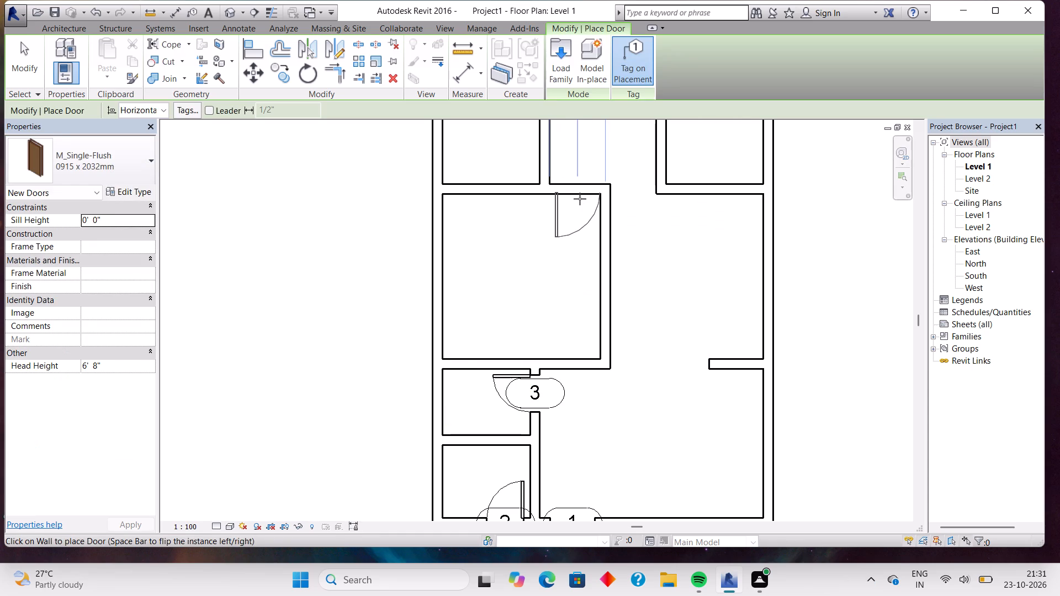
key(space)
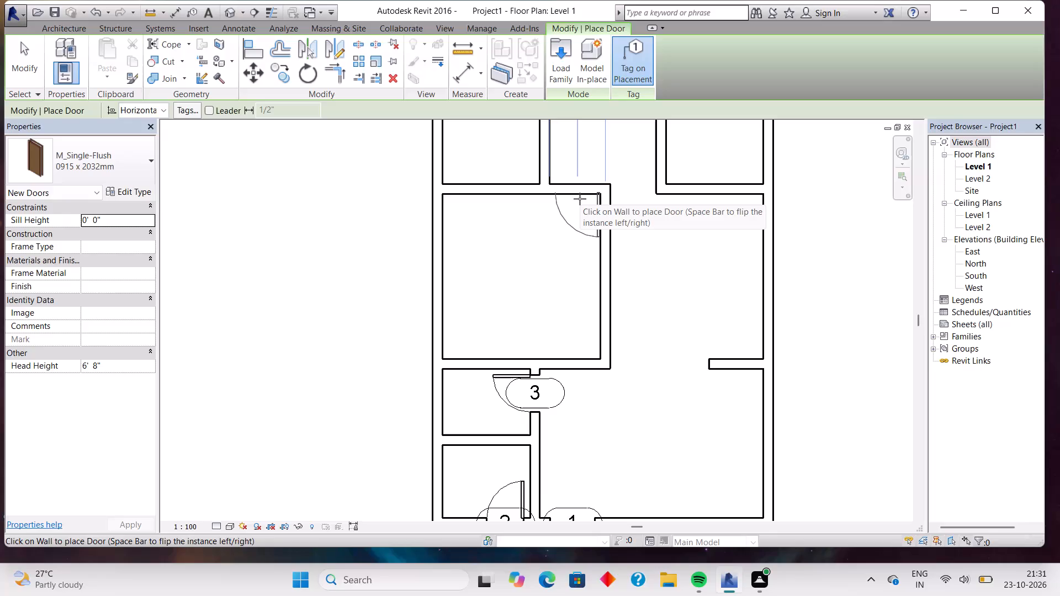
click(580, 199)
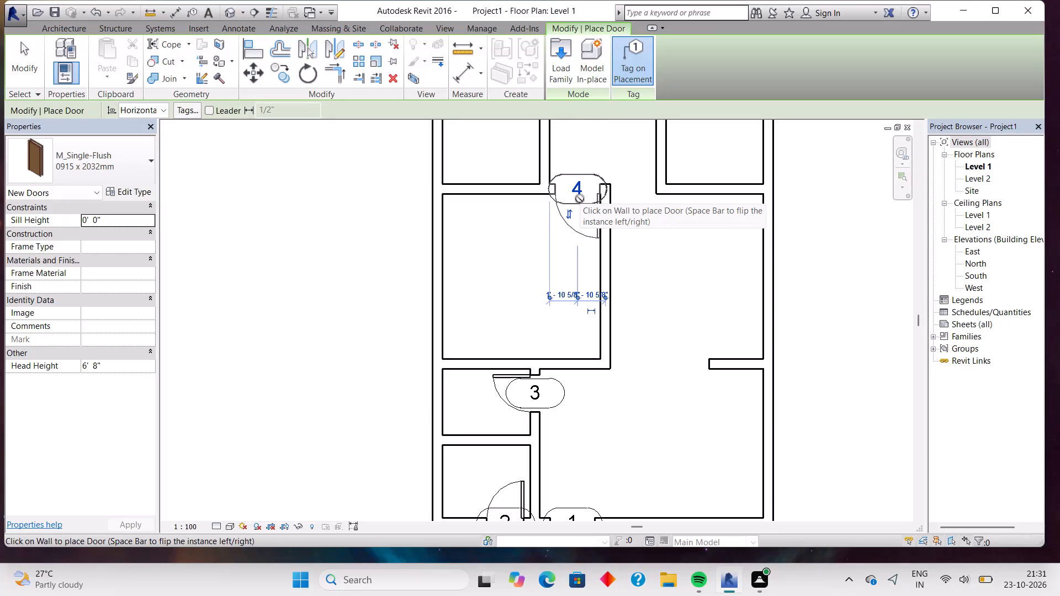
Place two more 0915 x 2032mm doors in the top rooms' bottom walls, swinging inward and hinged beside their shared central wall.
middle_drag(714, 182, 724, 273)
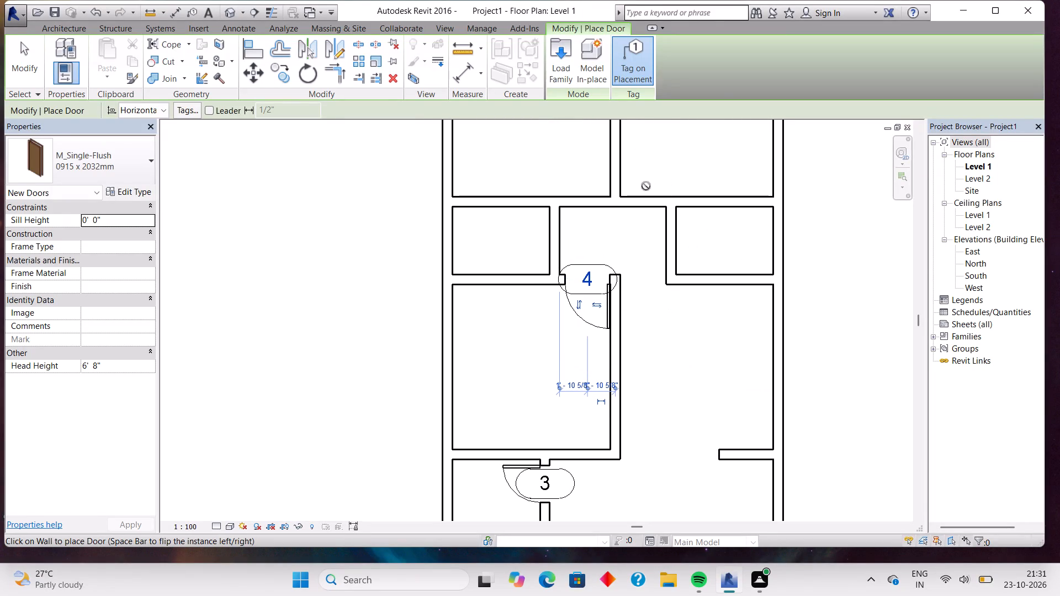
click(641, 197)
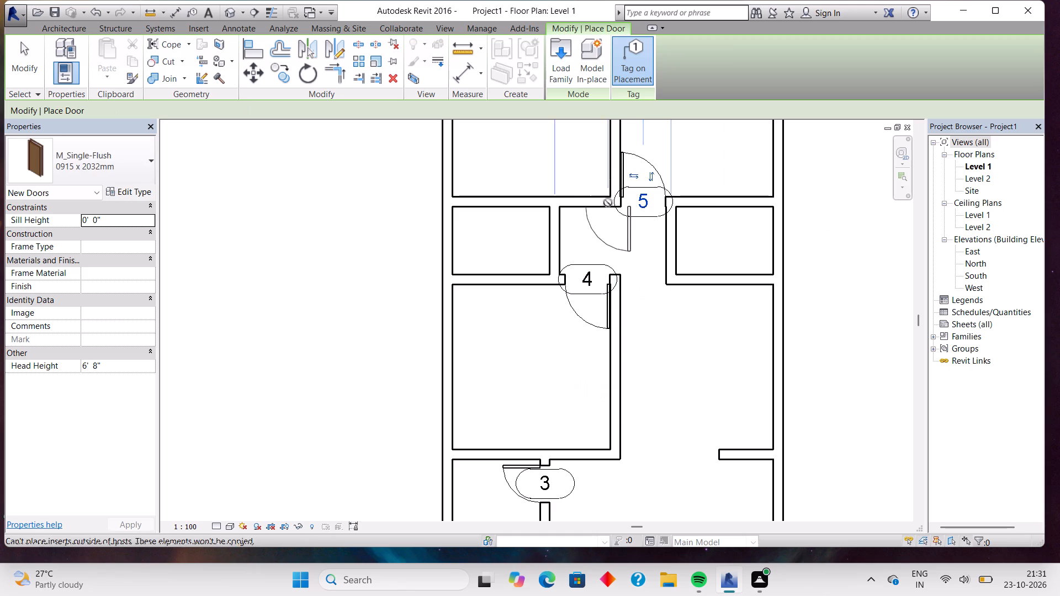
key(space)
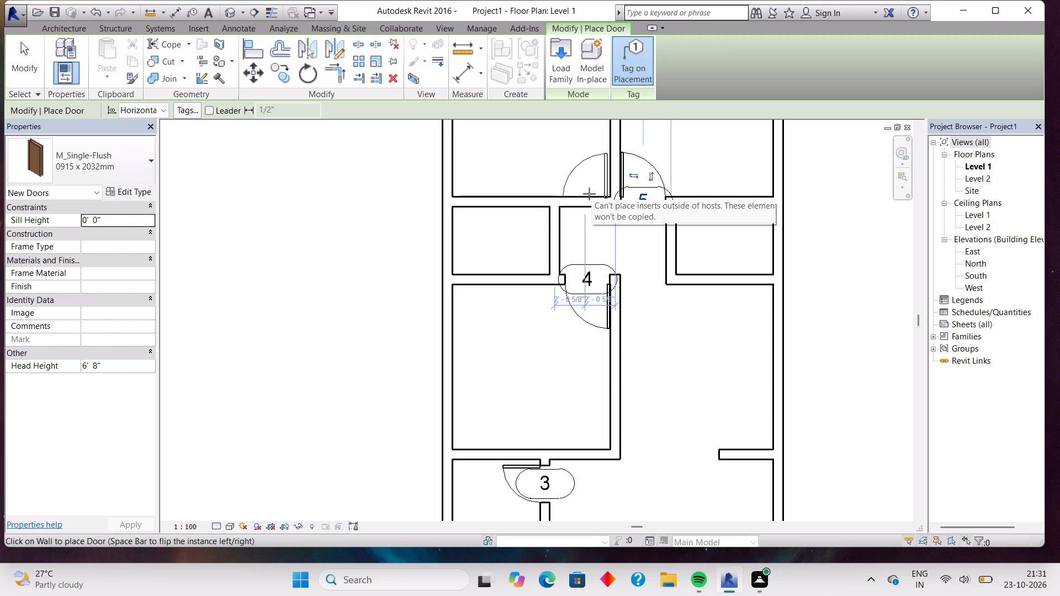
click(589, 194)
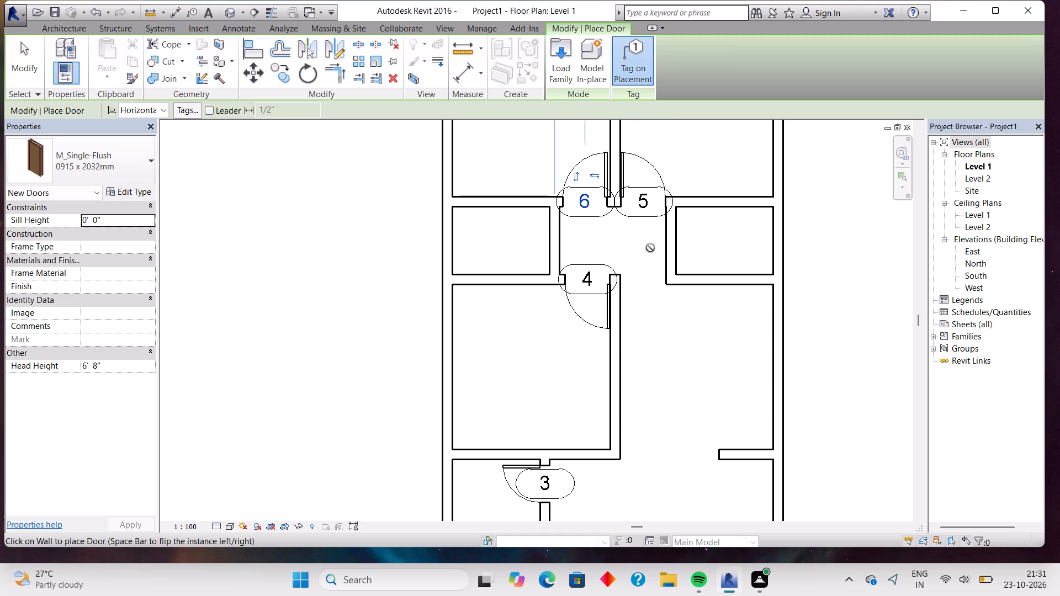
Place M_Single-Flush 0762 x 2032mm doors in the top walls of the two small rooms below the top rooms, hinged on the corridor side.
click(141, 174)
click(124, 238)
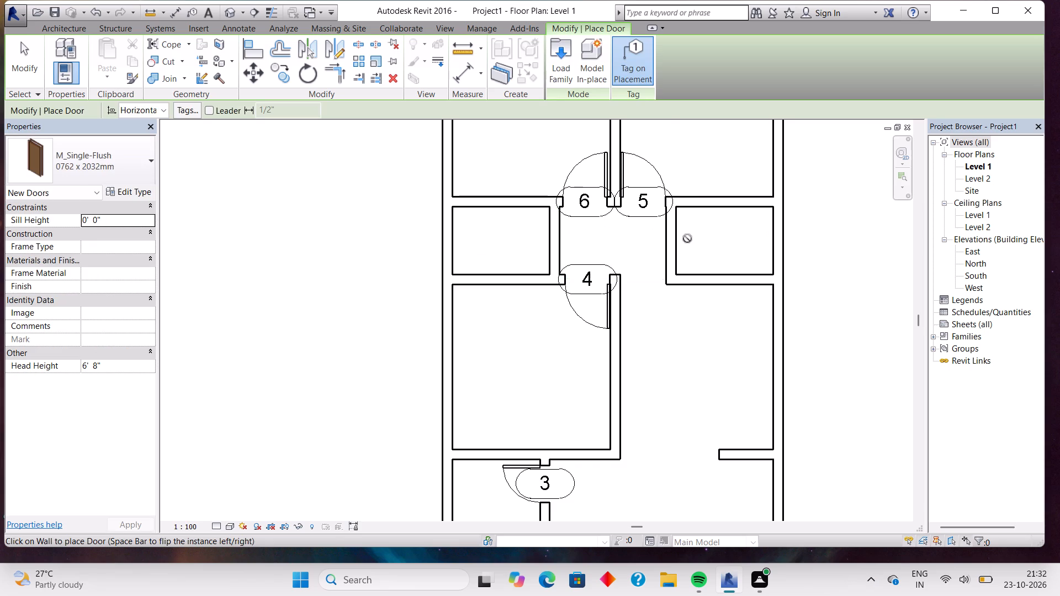
click(694, 204)
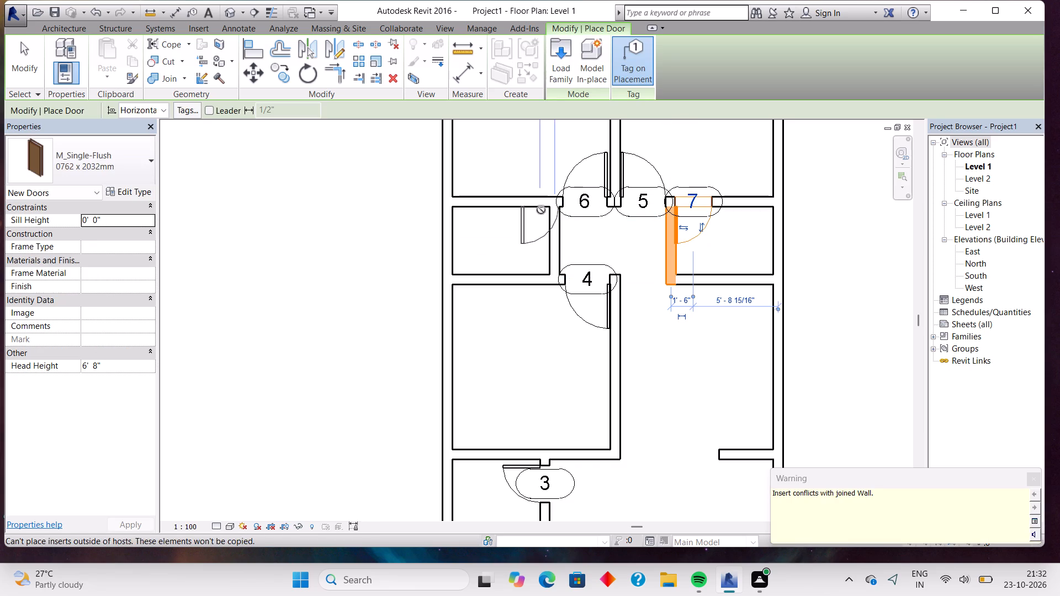
key(space)
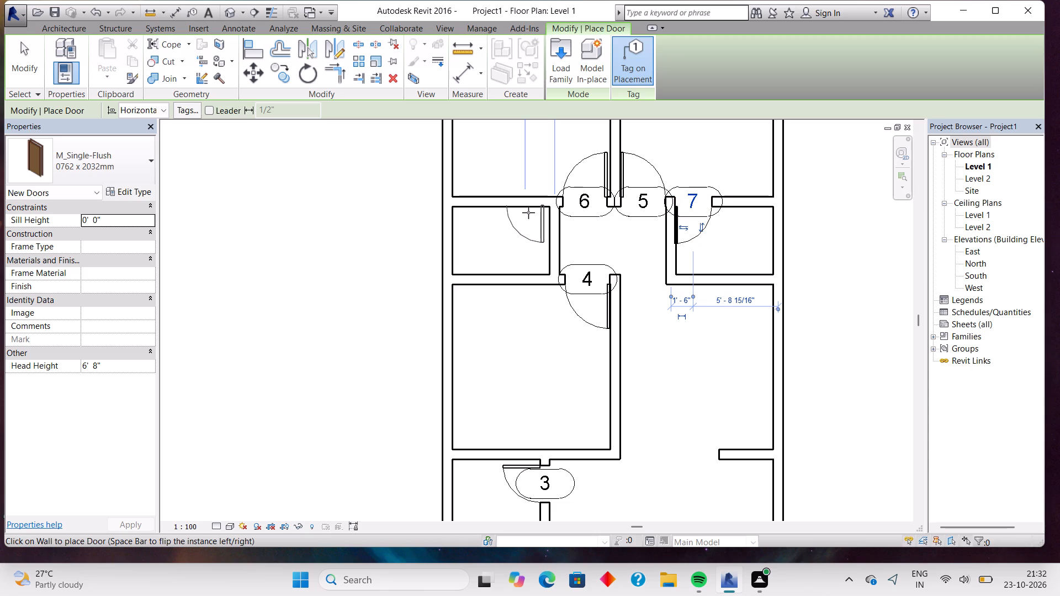
click(528, 212)
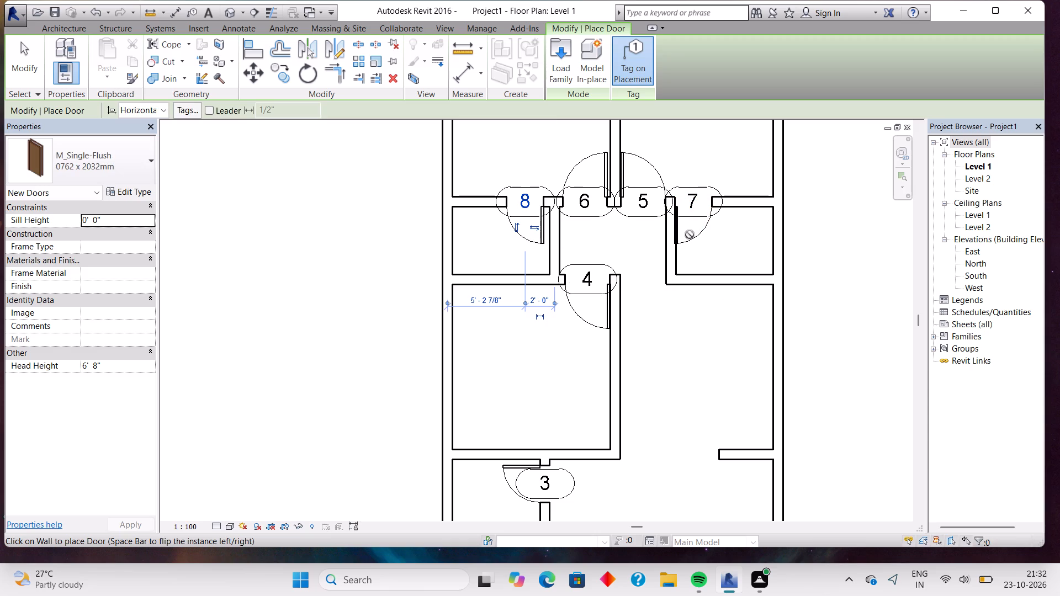
scroll(690, 235, down, 5)
scroll(690, 236, up, 9)
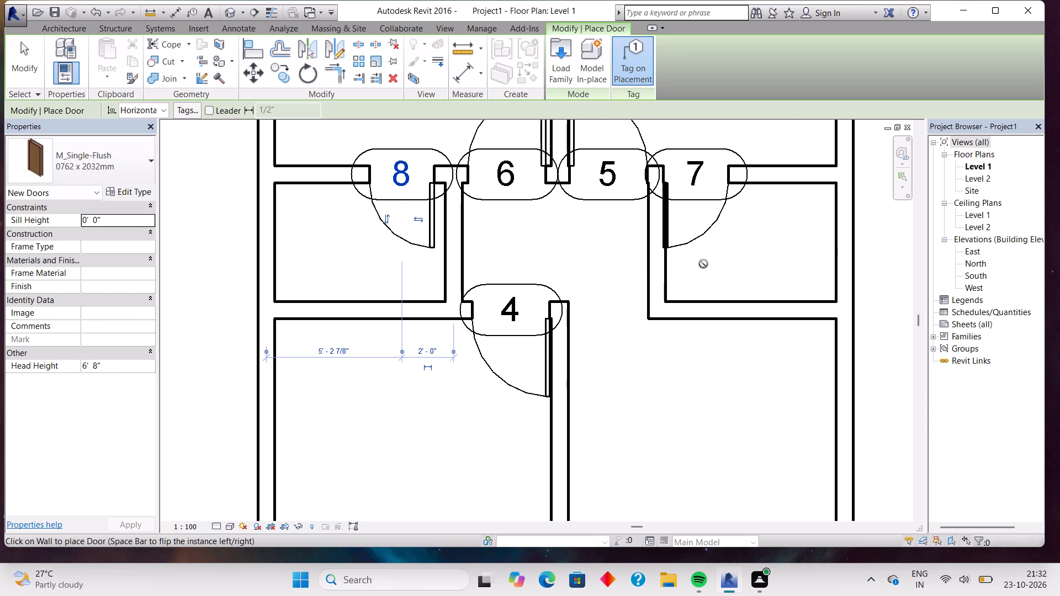
scroll(713, 248, down, 6)
key(Escape)
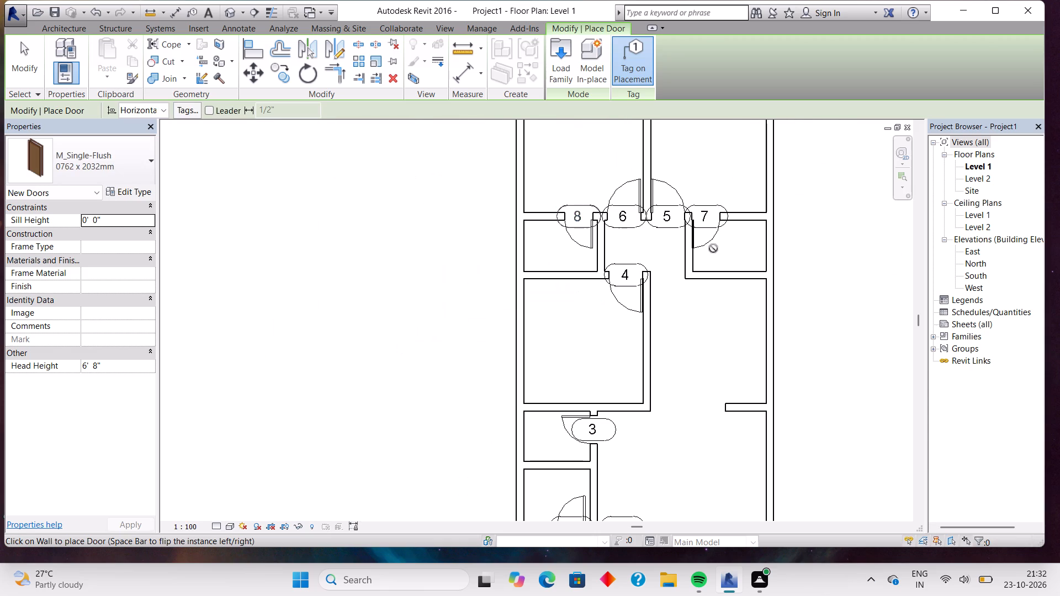
key(Escape)
scroll(713, 248, up, 10)
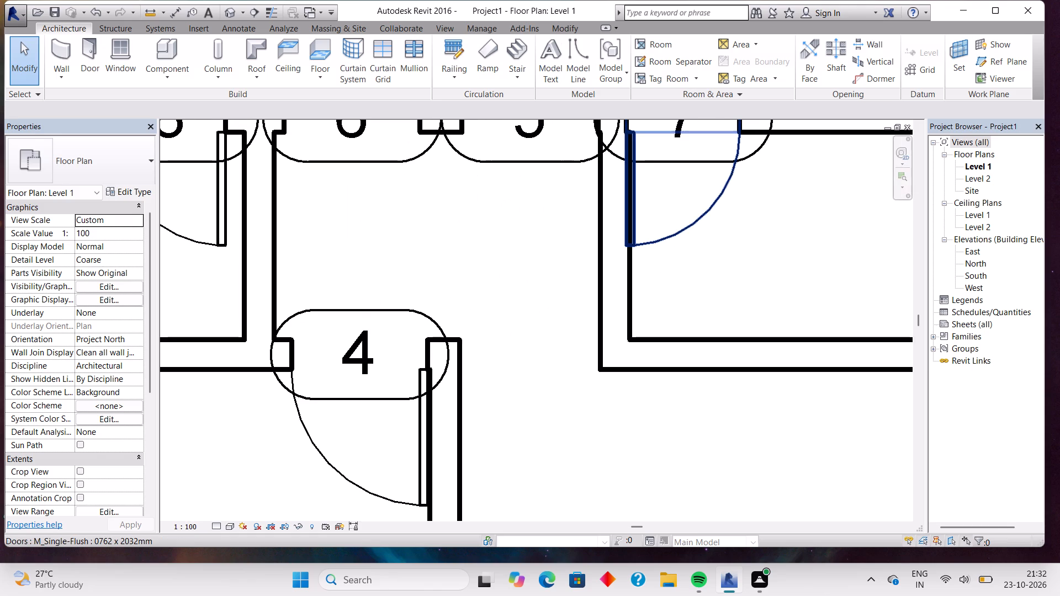
Nudge the 0762 x 2032mm door in the right small room's top wall slightly right, away from the corridor wall.
click(699, 218)
key(Right)
key(Right)
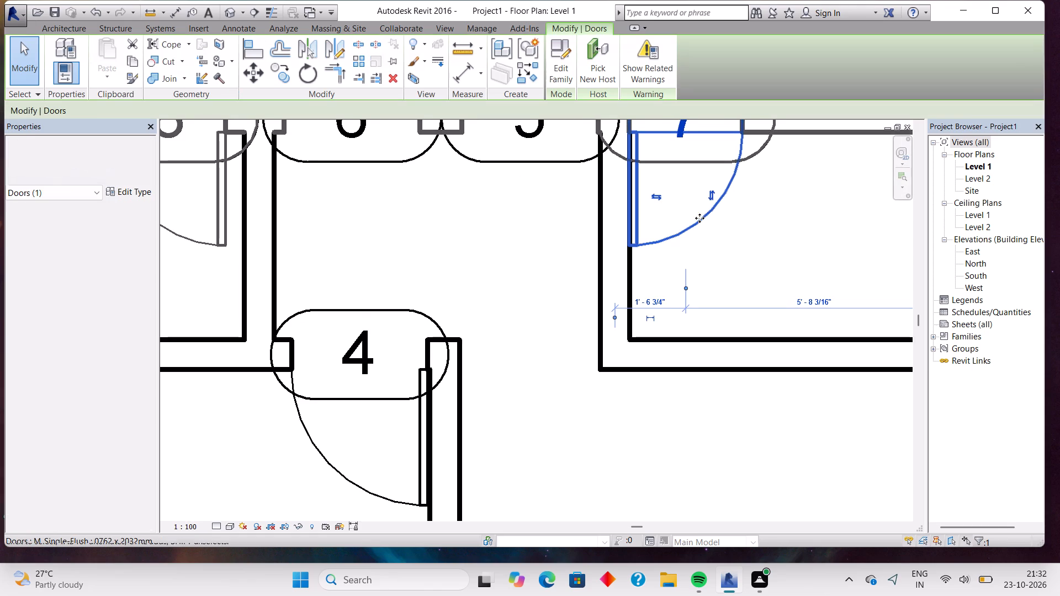
key(Right)
key(Escape)
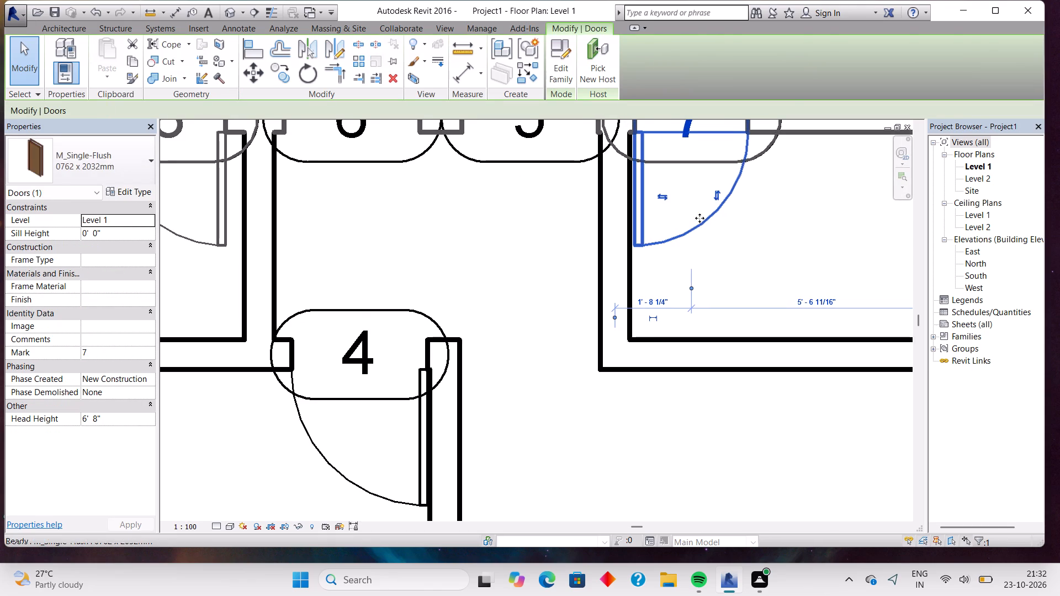
scroll(699, 218, down, 9)
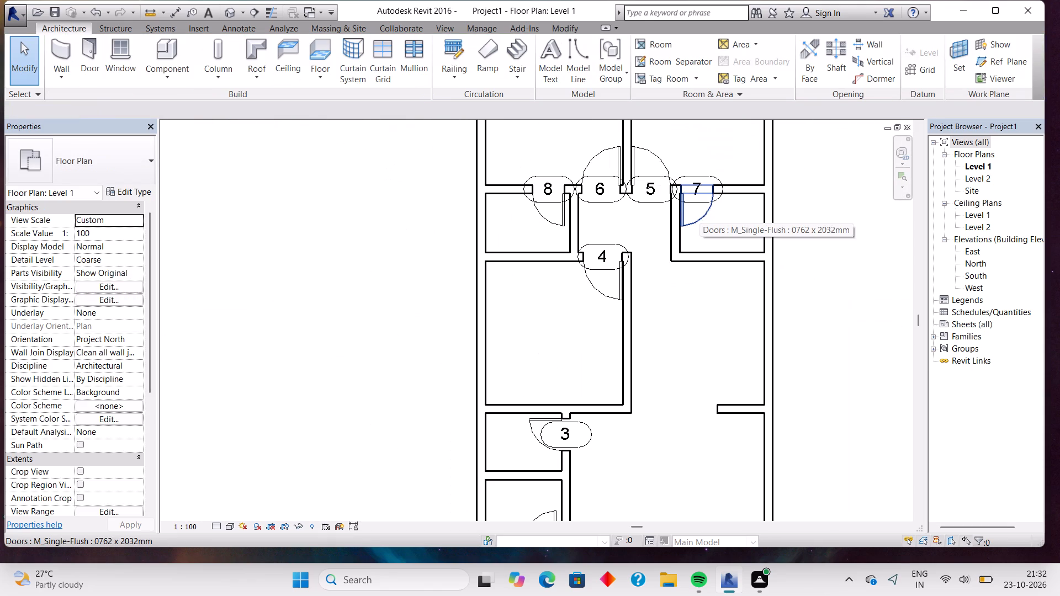
key(Right)
click(697, 204)
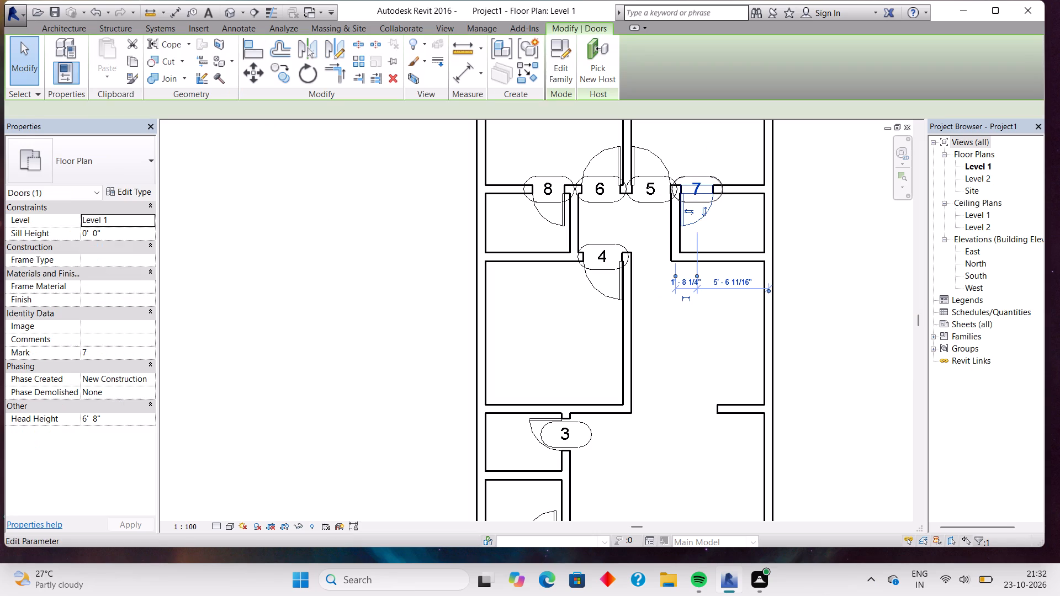
key(Right)
key(Escape)
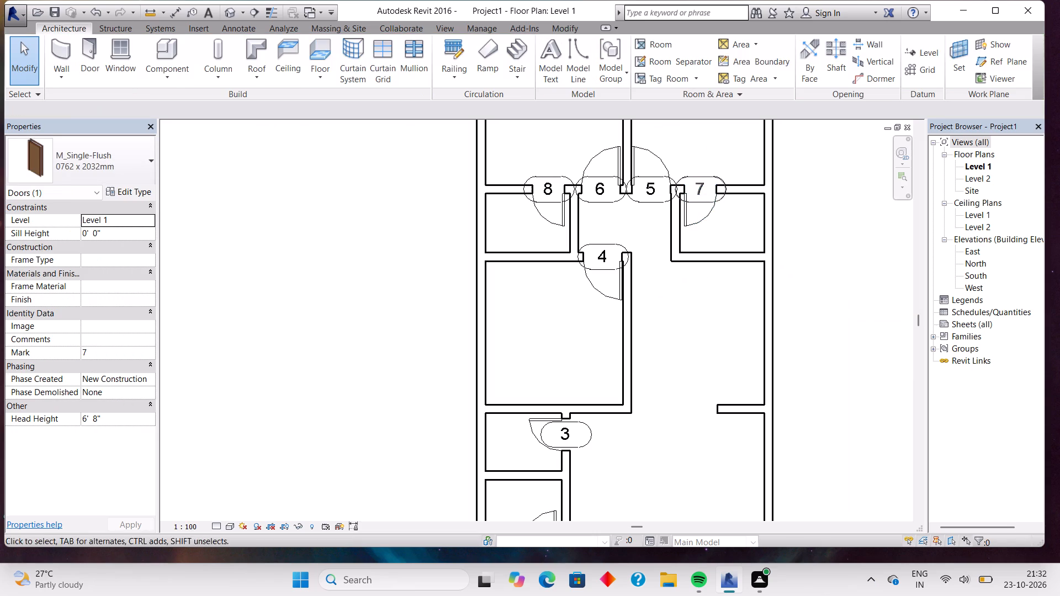
key(Escape)
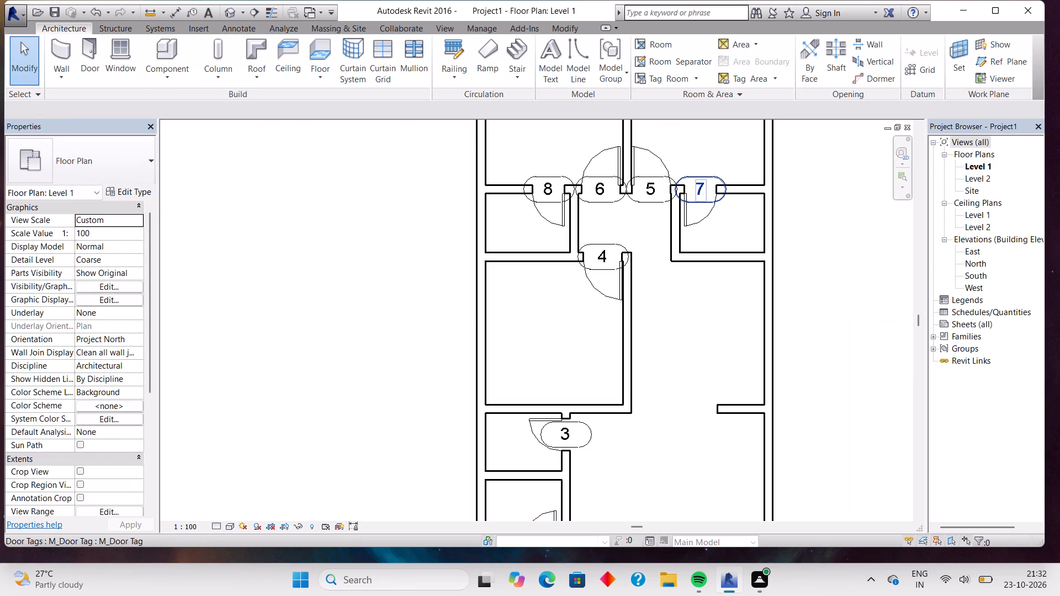
Delete door tags 7, 5, 6, 8, 4 and 3 from the upper and middle room doors.
click(707, 173)
key(Delete)
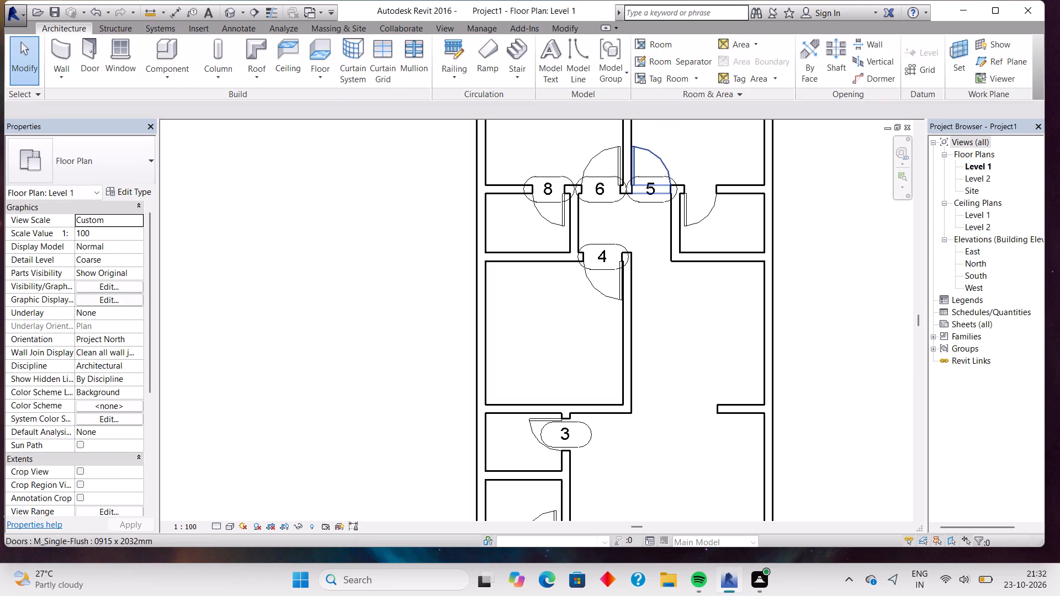
click(649, 201)
key(Delete)
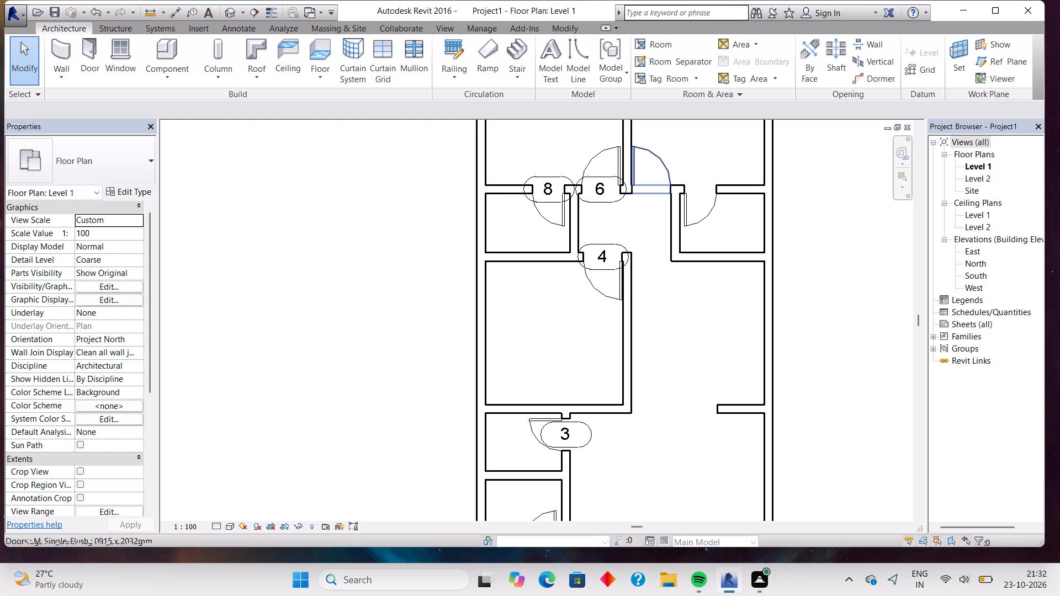
click(594, 207)
key(Delete)
click(543, 172)
key(Delete)
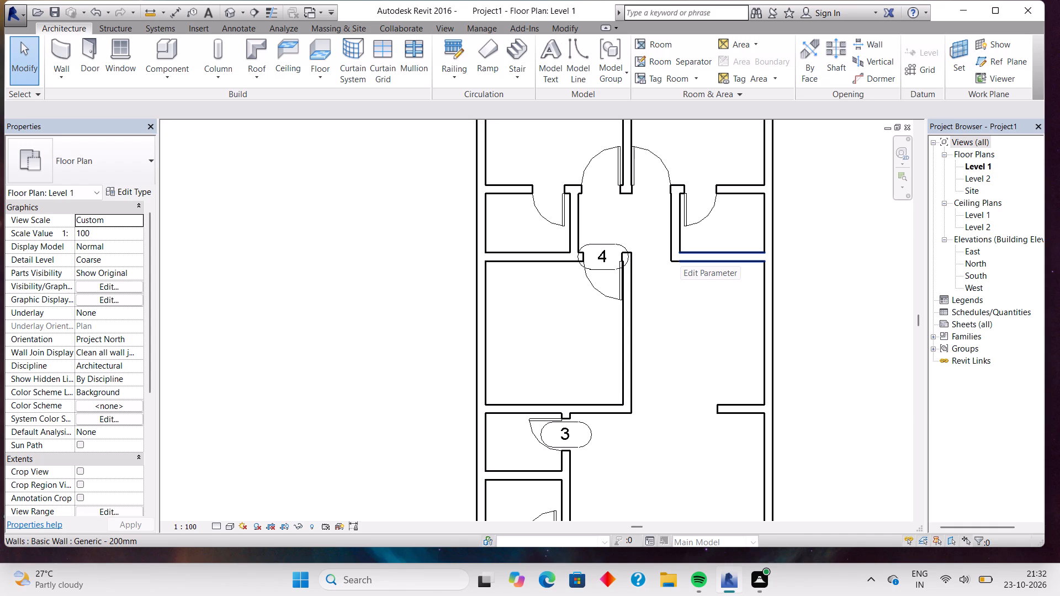
click(612, 242)
key(Delete)
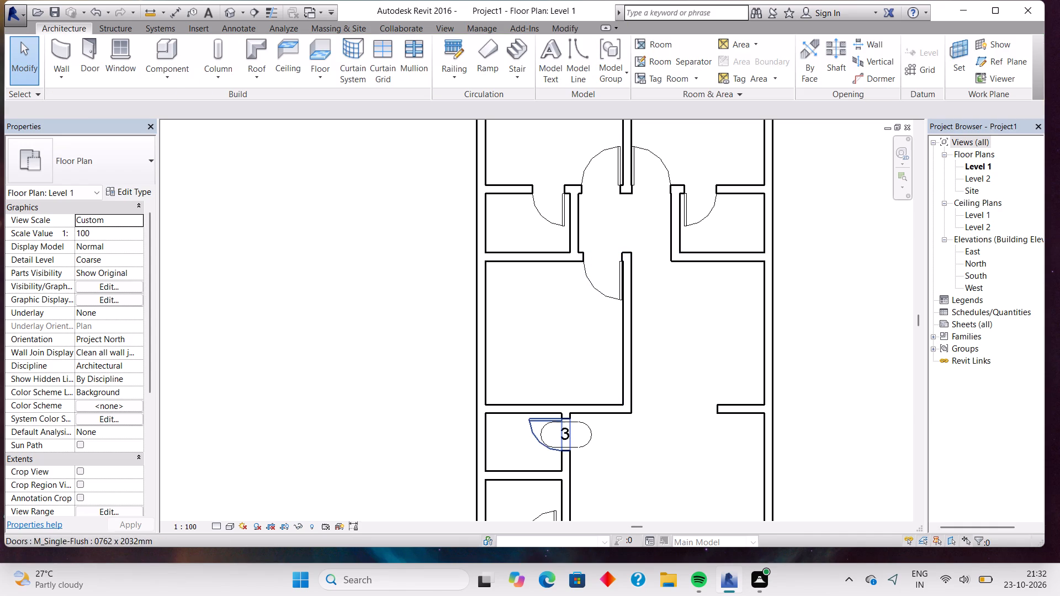
click(588, 429)
key(Delete)
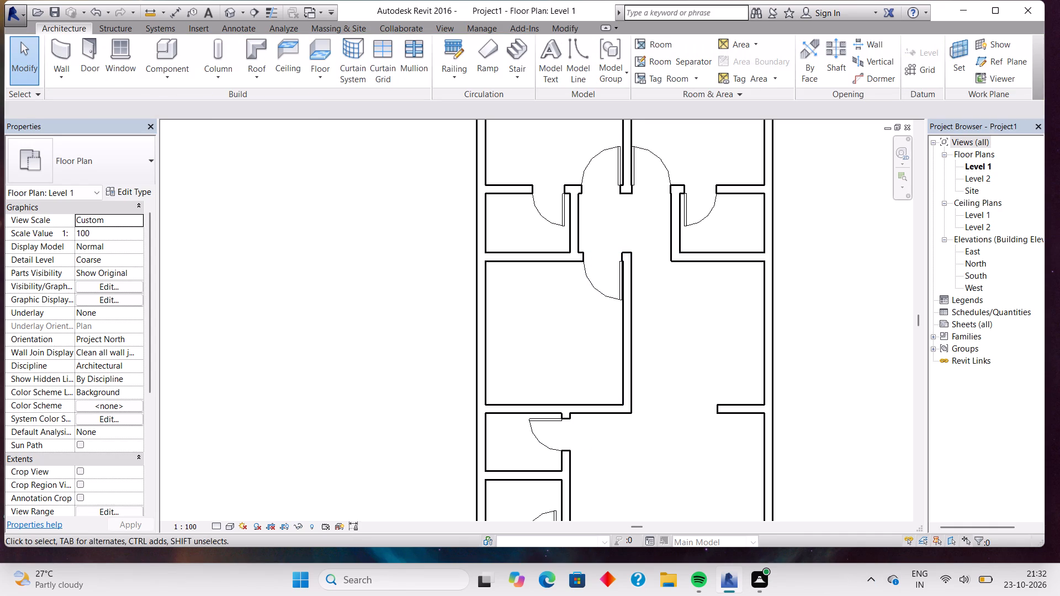
Delete door tags 1 and 2 from the two lowest doors.
scroll(646, 406, down, 3)
middle_drag(646, 406, 660, 272)
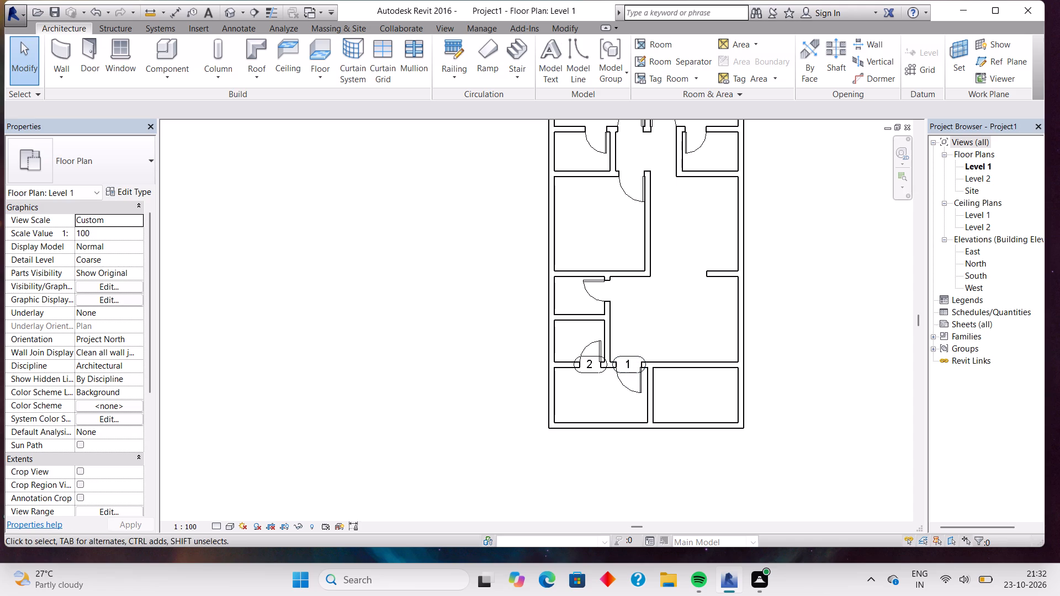
click(637, 353)
key(Delete)
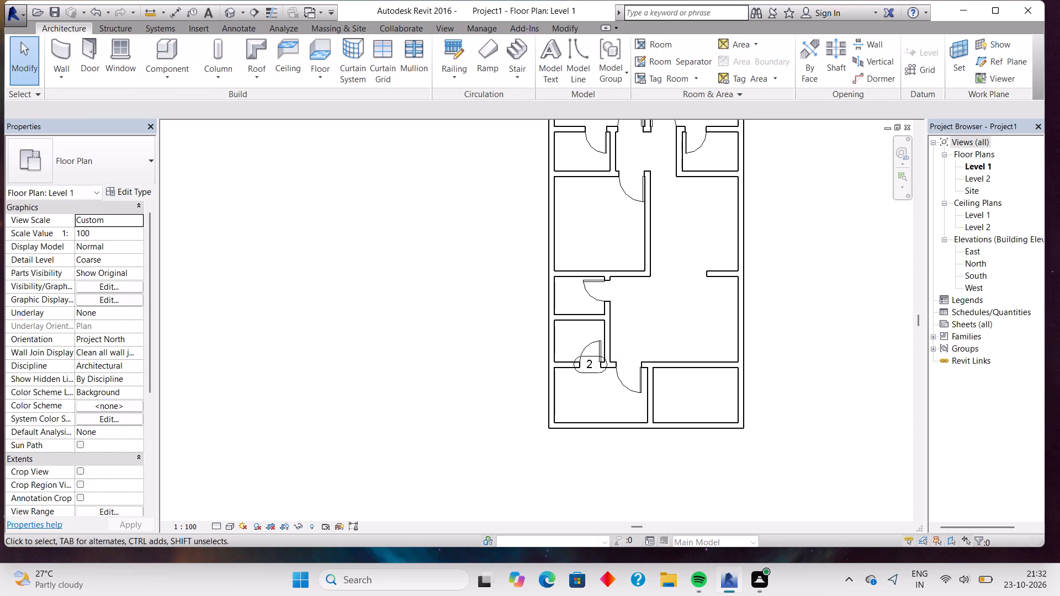
click(590, 375)
key(Delete)
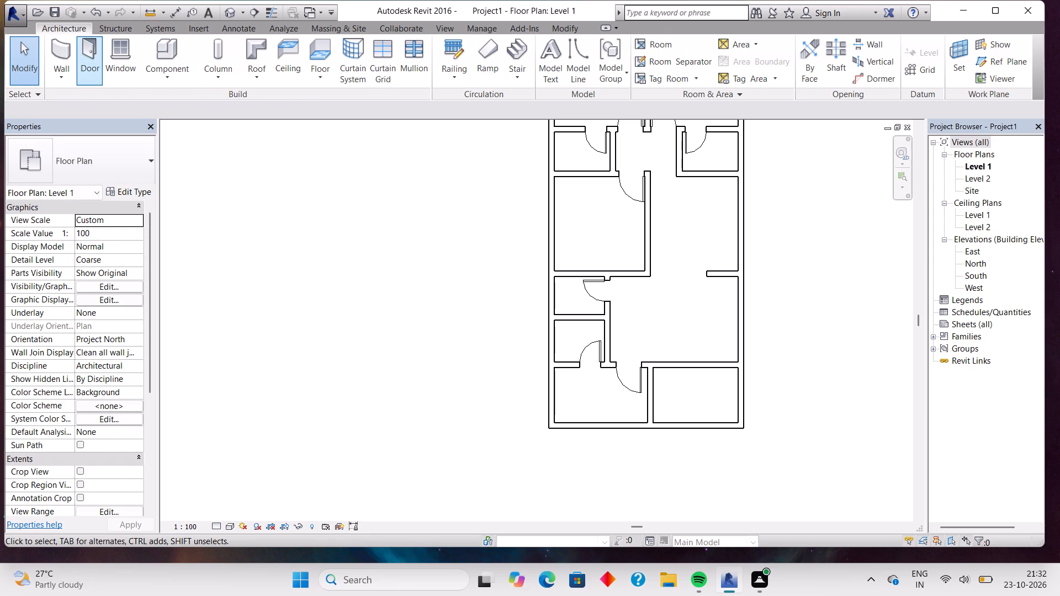
Load the M_Door-Double-Flush_Panel-Double-Acting family, type 1700 x 2000mm, from the US Metric library's Doors folder.
click(91, 53)
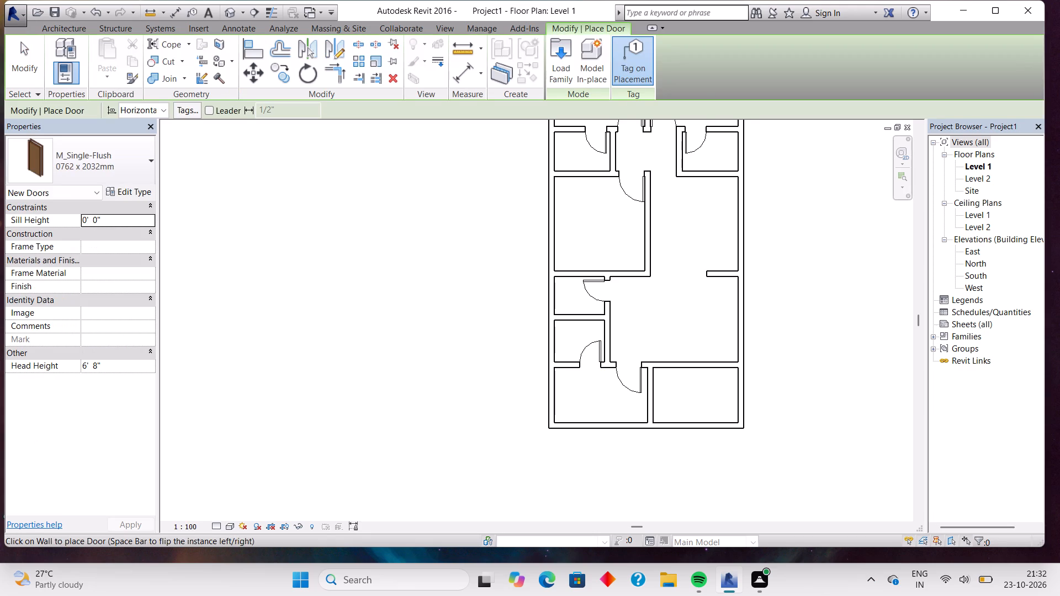
click(550, 54)
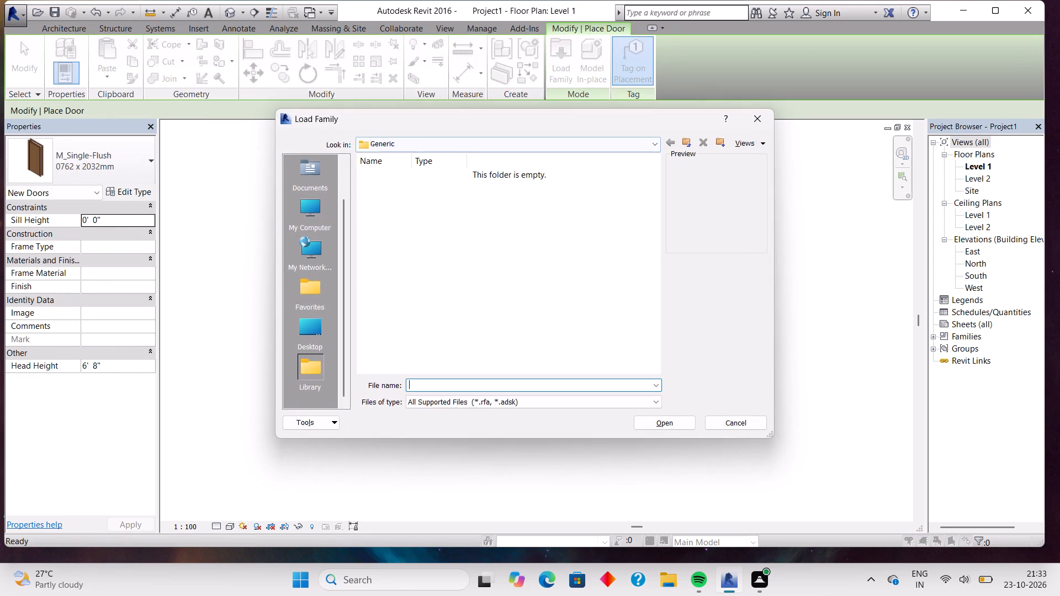
double_click(317, 208)
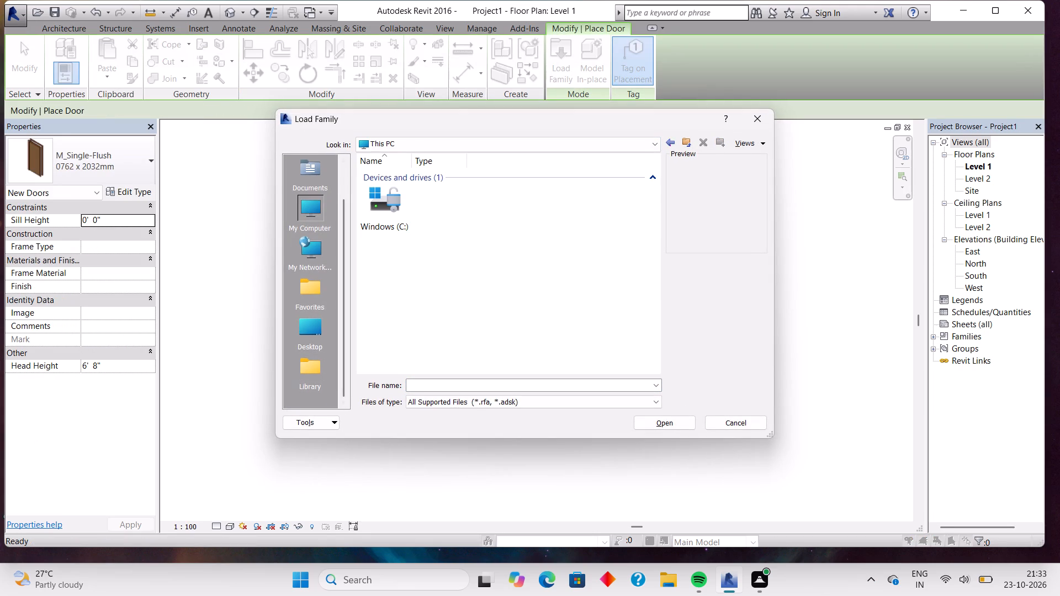
click(337, 223)
double_click(372, 215)
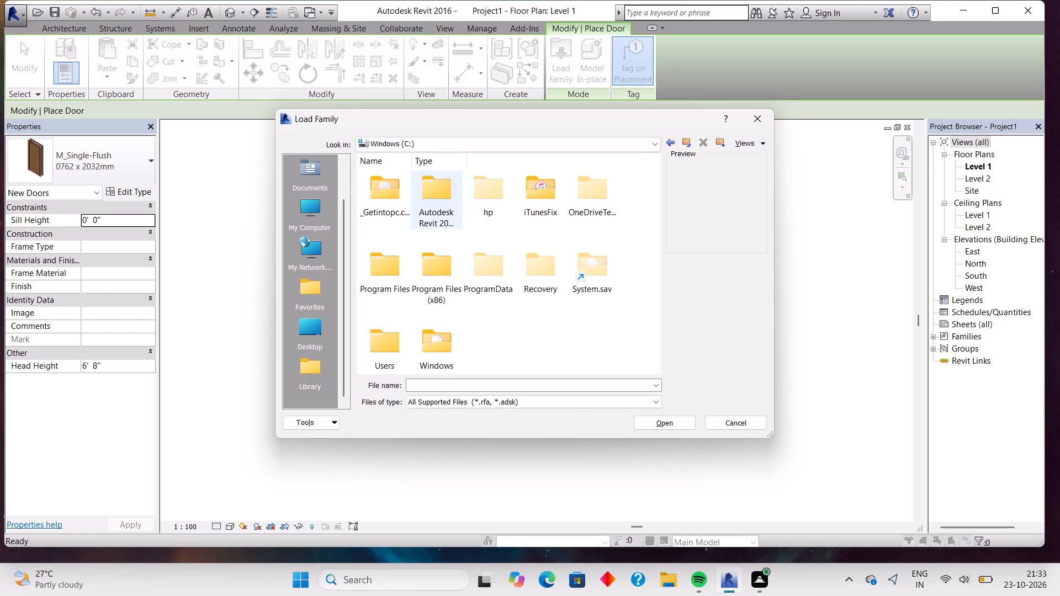
double_click(434, 194)
double_click(448, 197)
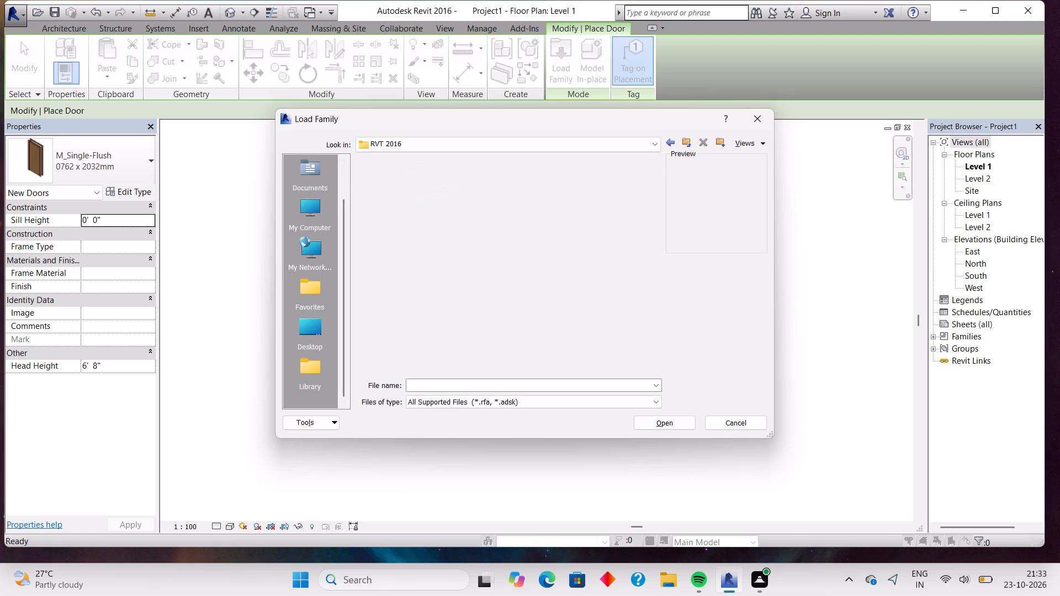
double_click(546, 199)
double_click(447, 194)
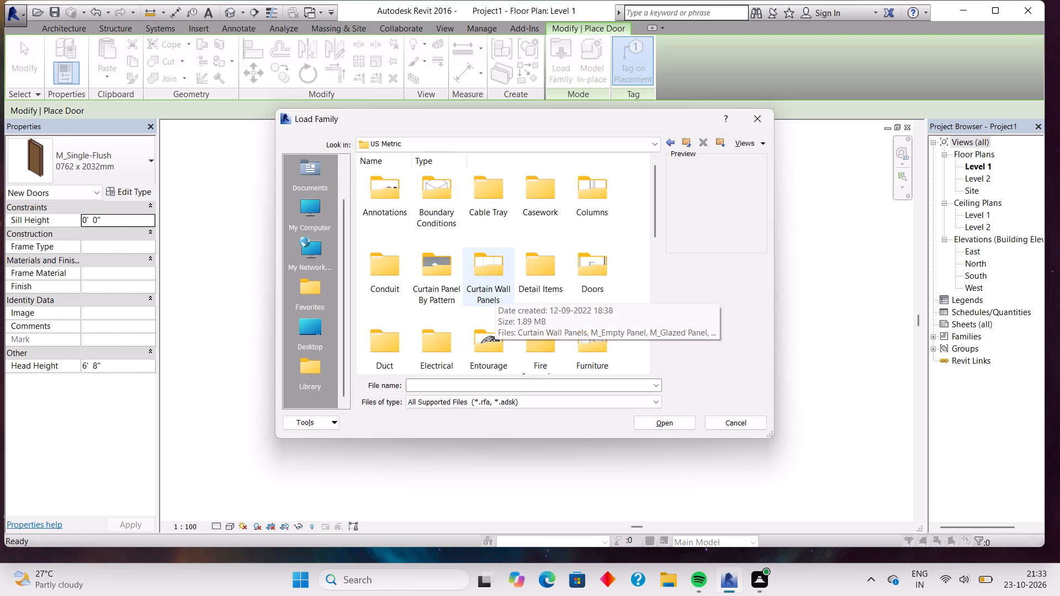
double_click(595, 269)
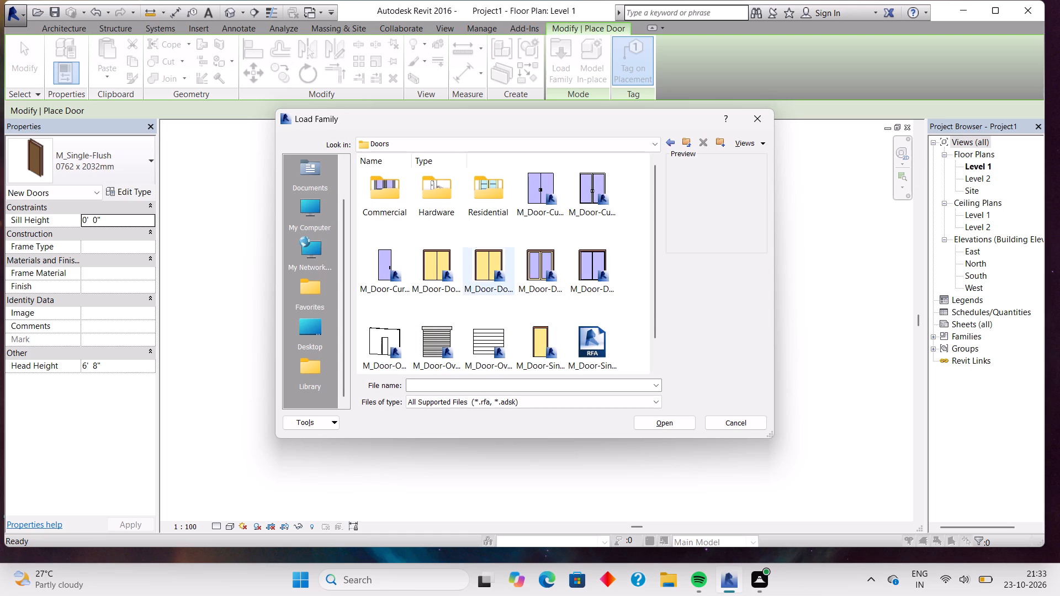
double_click(487, 257)
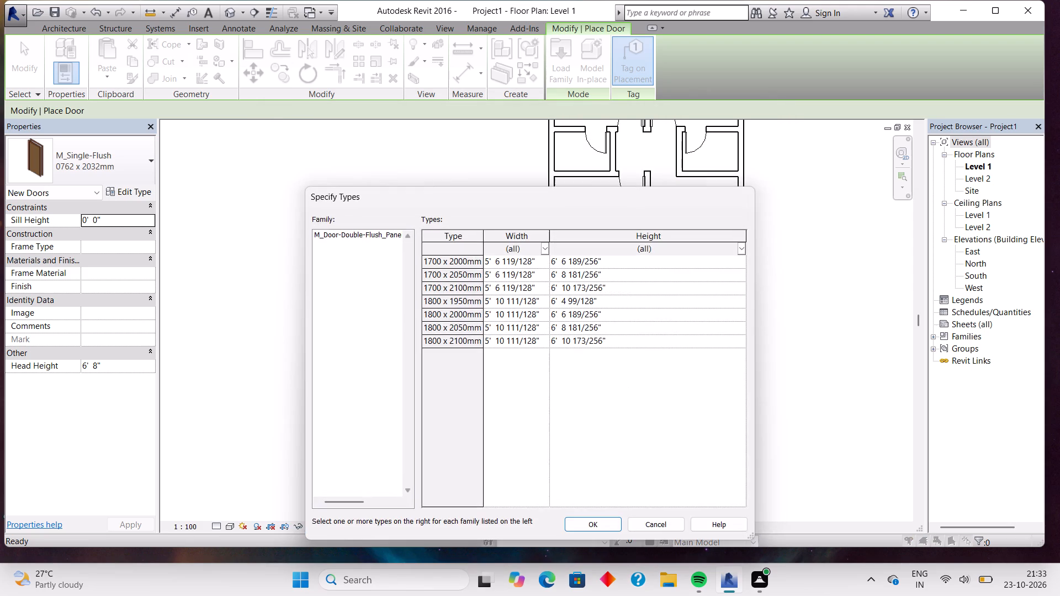
click(617, 524)
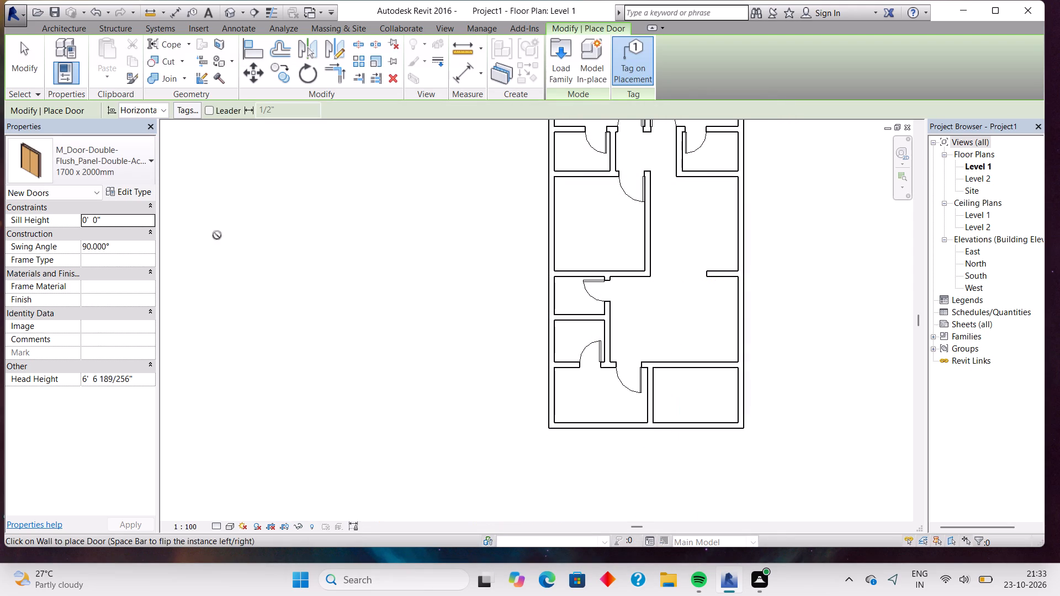
Place the 1700 x 2000mm double-acting door in the bottom-right room's top wall, centred about 3' 6" from that room's left wall.
click(110, 172)
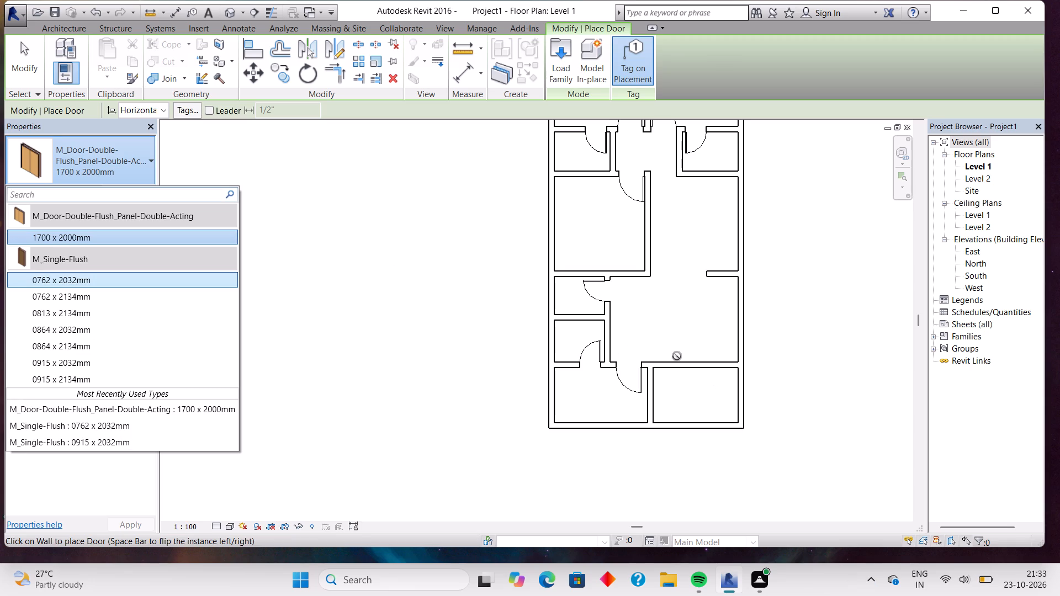
click(415, 348)
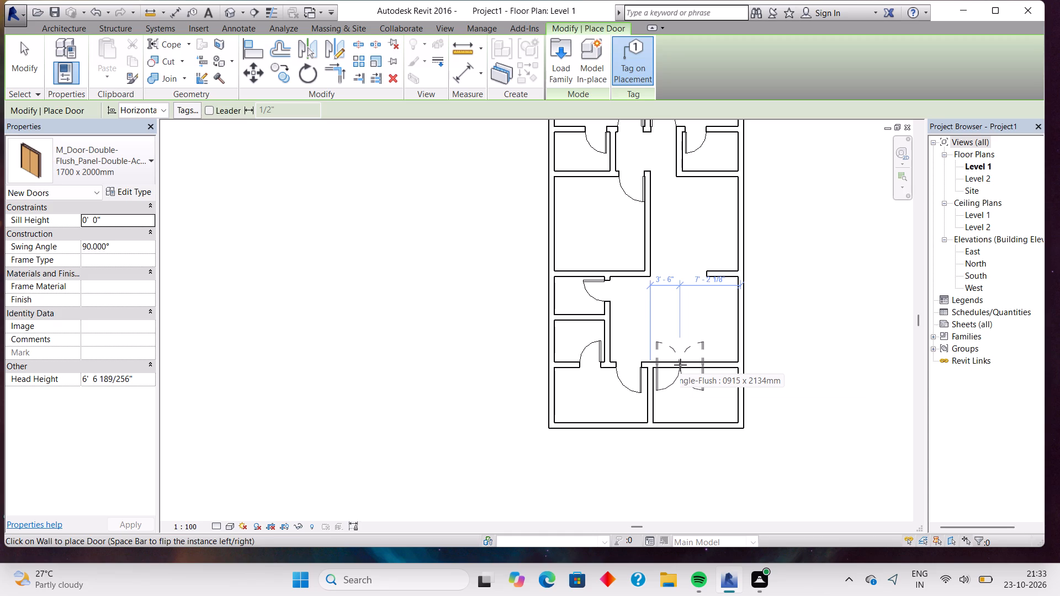
click(680, 365)
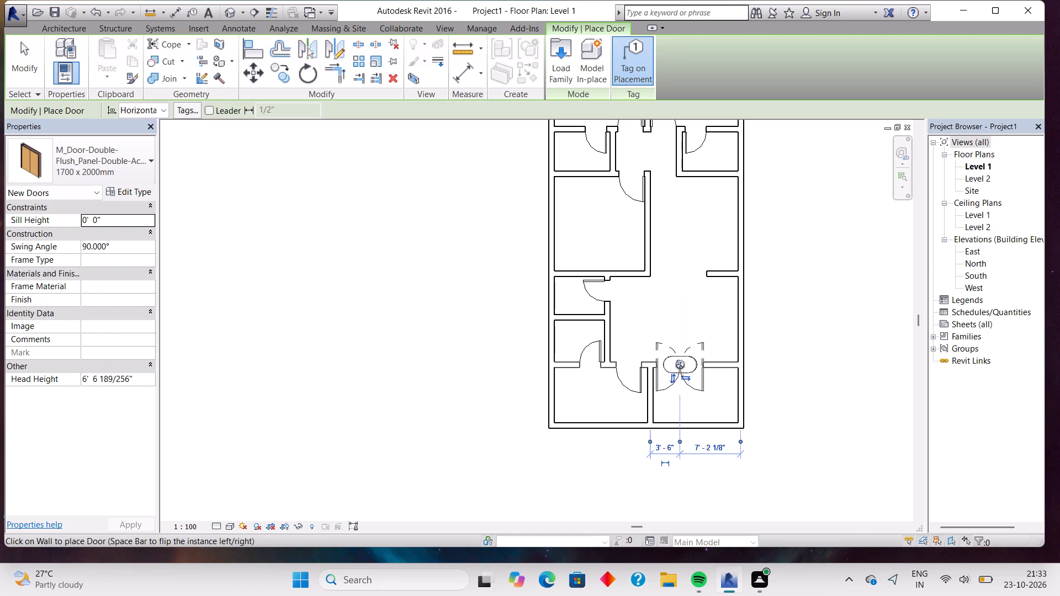
key(Escape)
key(Escape)
Delete the tag on the bottom-right room's double door.
scroll(727, 414, up, 3)
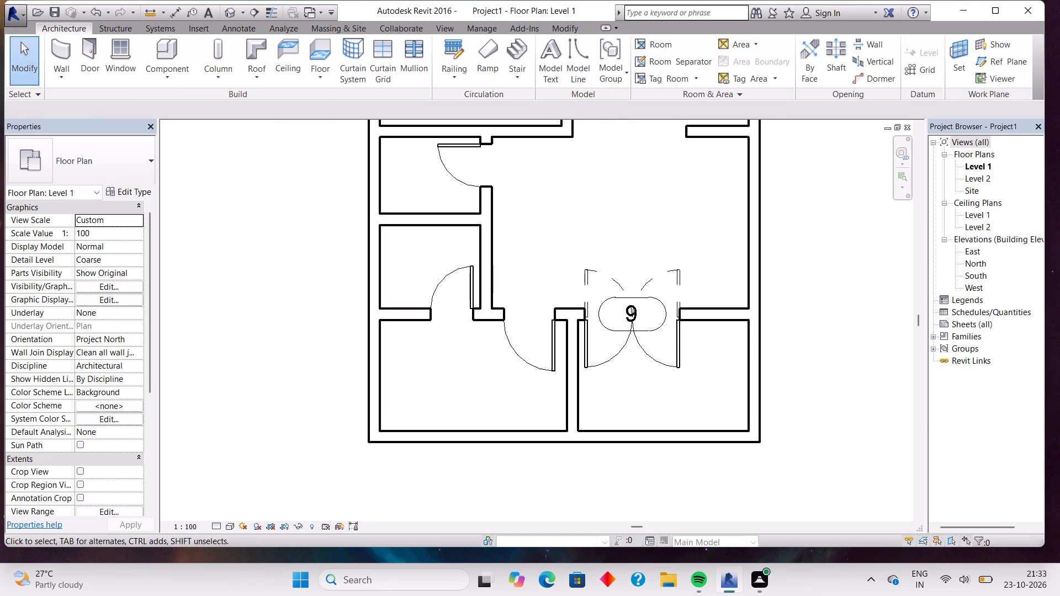
scroll(727, 414, up, 4)
click(626, 299)
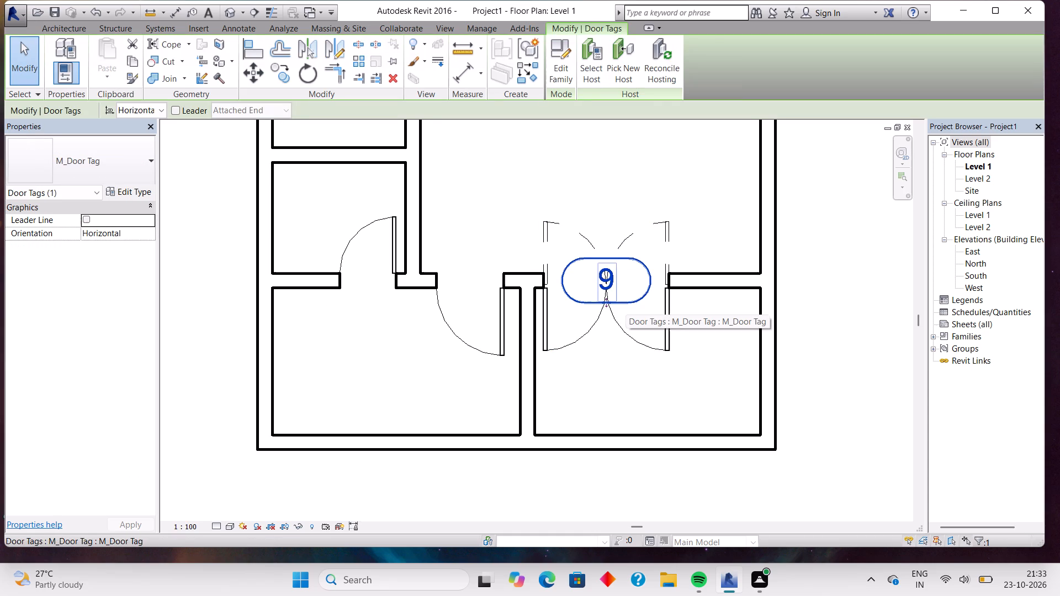
key(Delete)
Place M_Fixed 0406 x 0610mm windows in the exterior side walls of the top-right room, both upper small rooms and both lower-left small rooms.
scroll(626, 299, down, 3)
scroll(664, 341, down, 2)
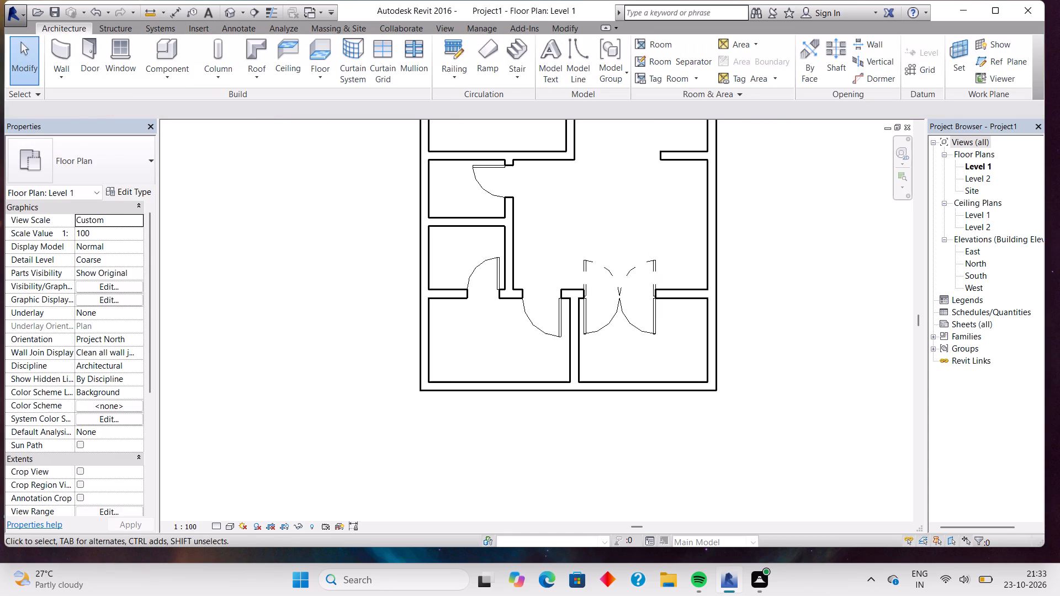
middle_drag(672, 322, 705, 535)
scroll(686, 488, down, 4)
middle_drag(688, 472, 682, 463)
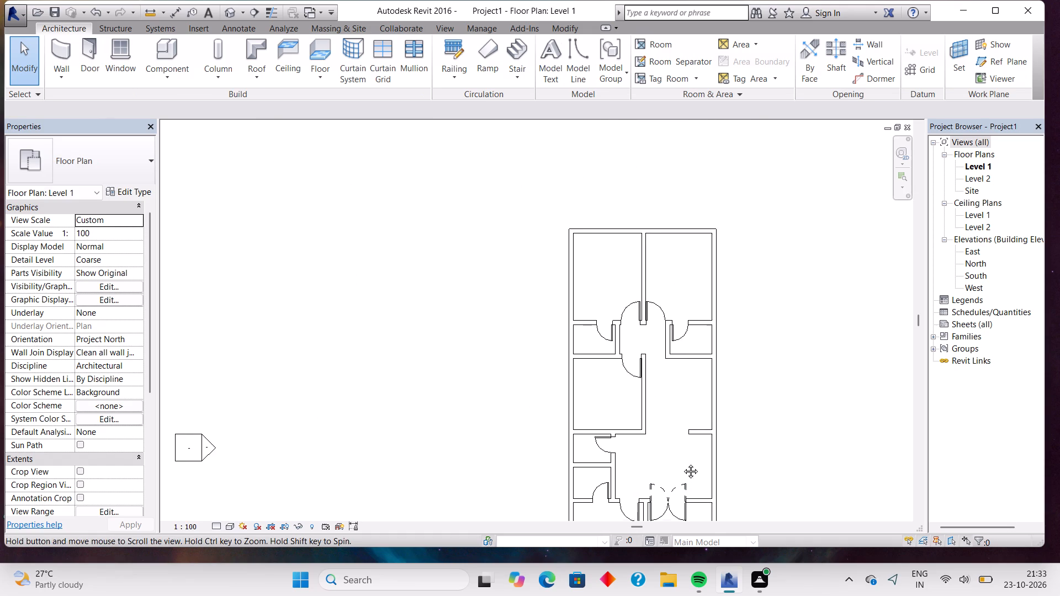
middle_drag(682, 463, 661, 430)
middle_drag(645, 343, 657, 411)
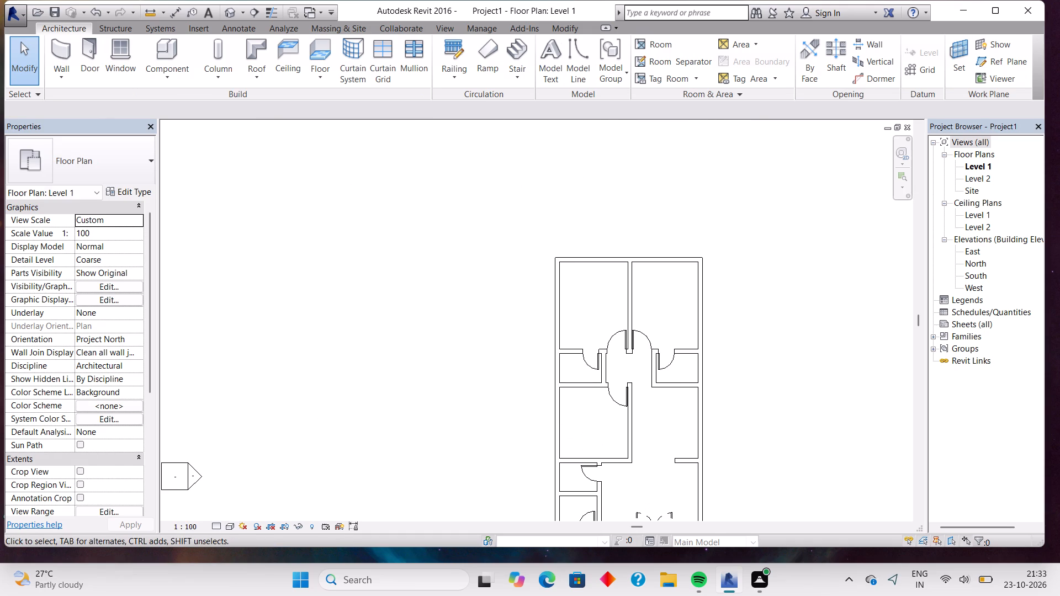
click(119, 45)
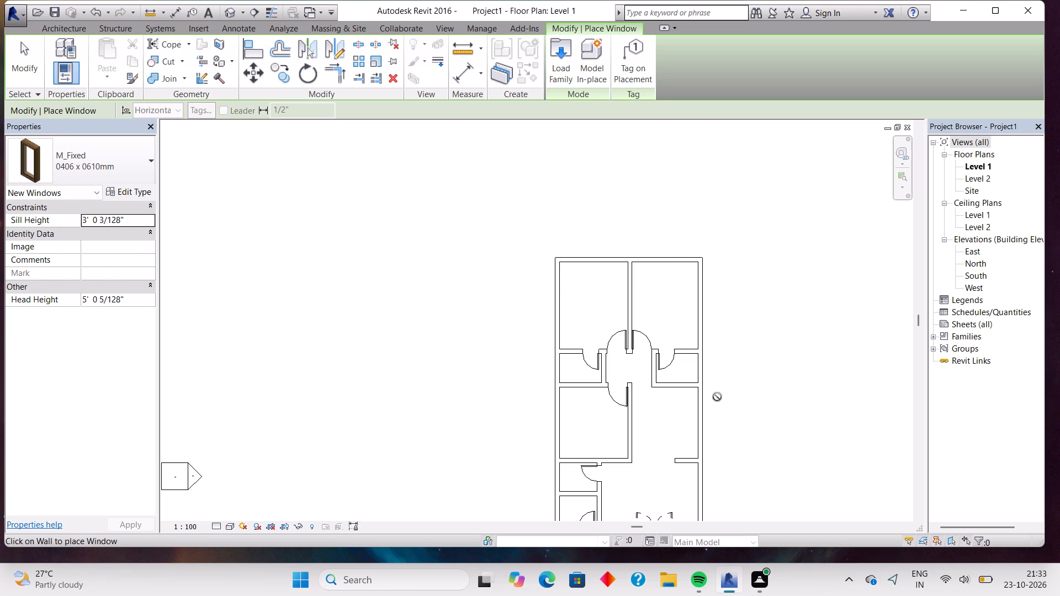
click(706, 302)
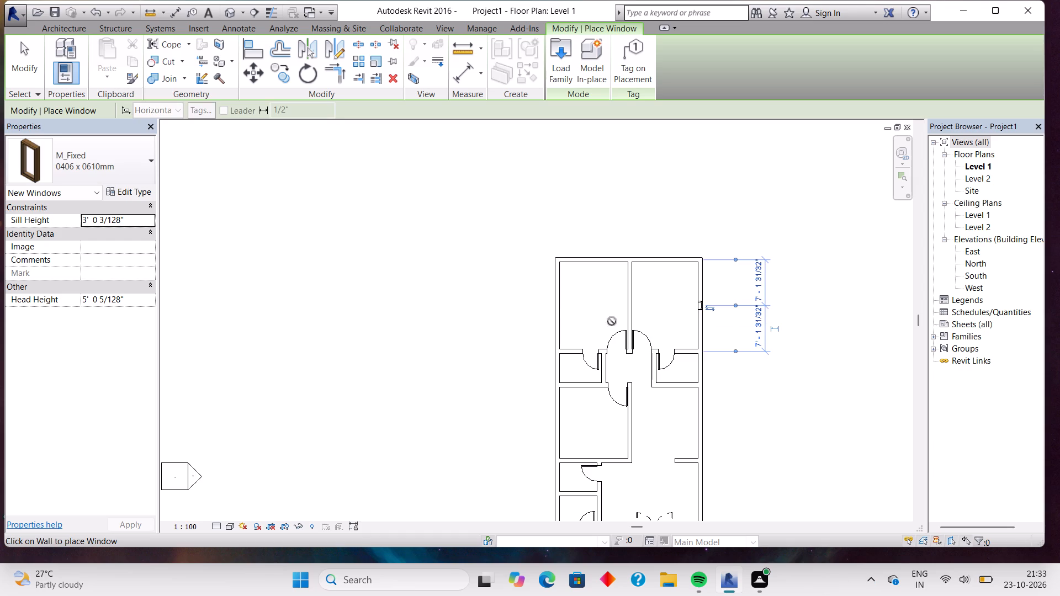
click(556, 369)
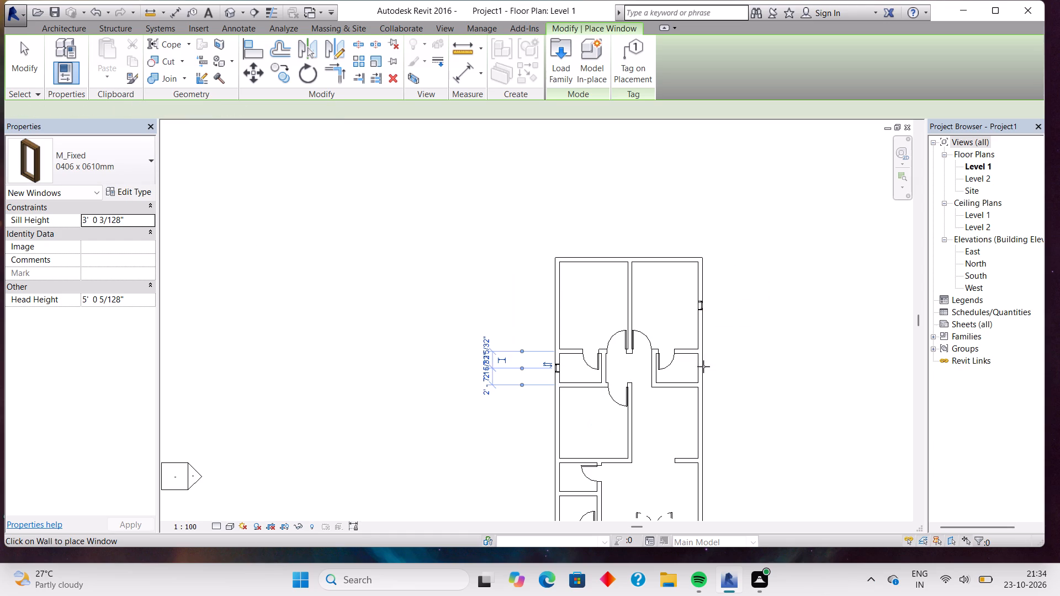
click(703, 366)
middle_drag(654, 418, 689, 281)
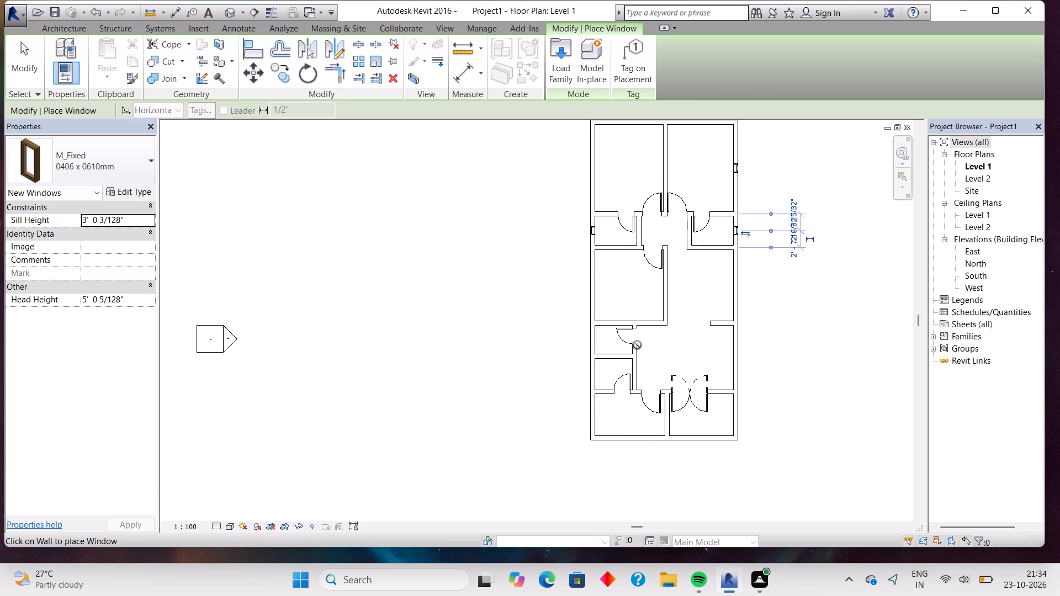
click(590, 345)
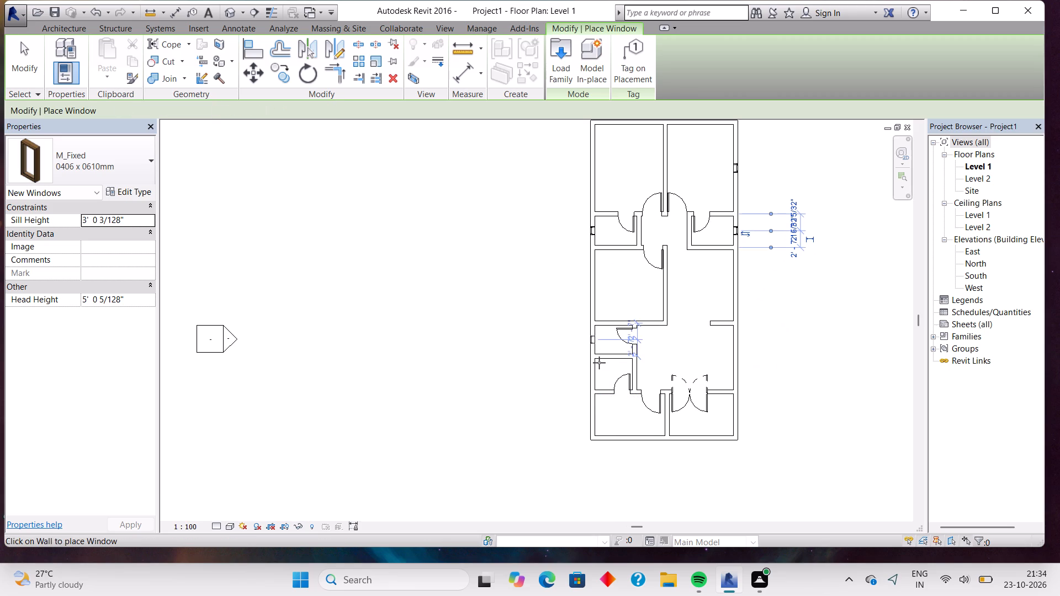
click(592, 377)
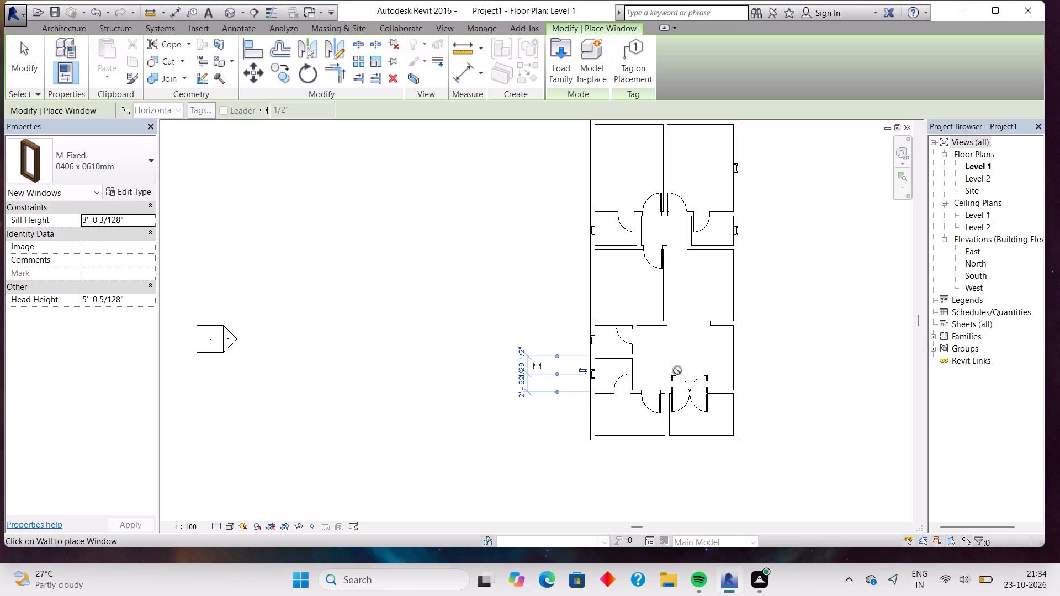
Place M_Fixed 0915 x 1220mm windows in the exterior side walls of the middle-left, top-left, top-right and middle-right rooms.
click(94, 177)
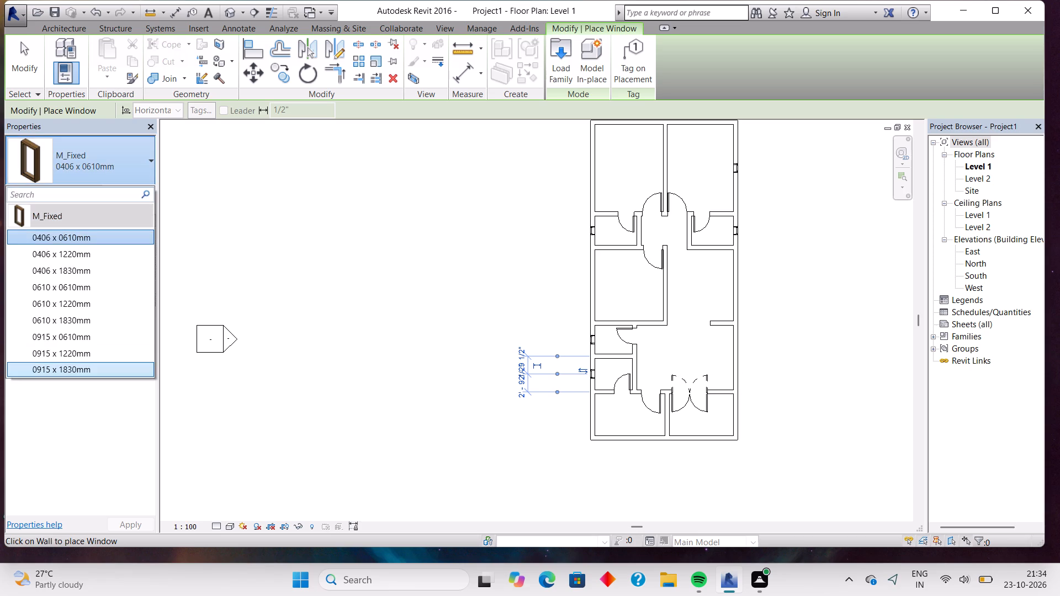
click(74, 356)
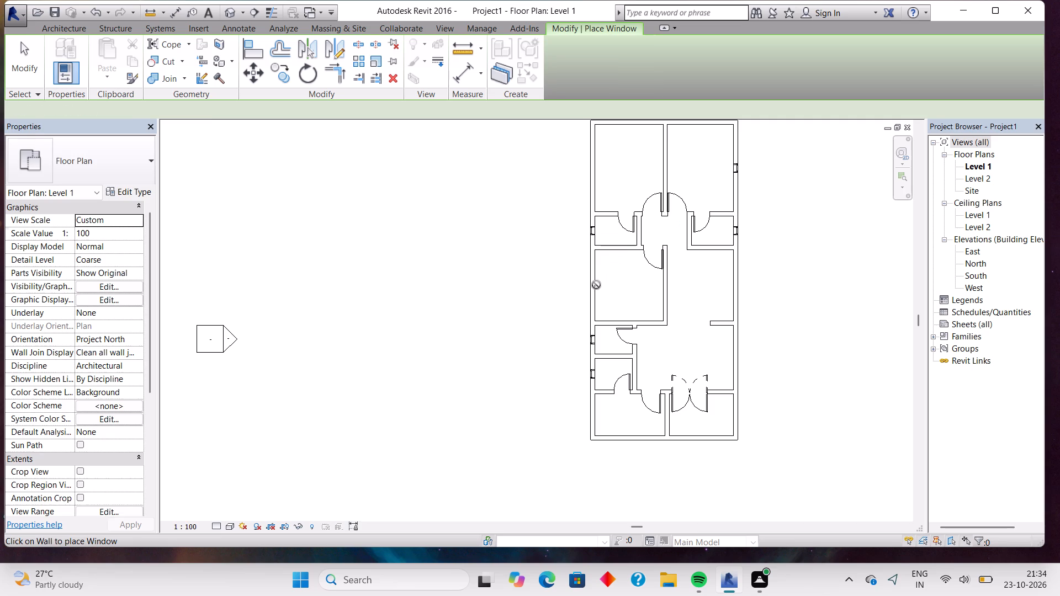
click(592, 287)
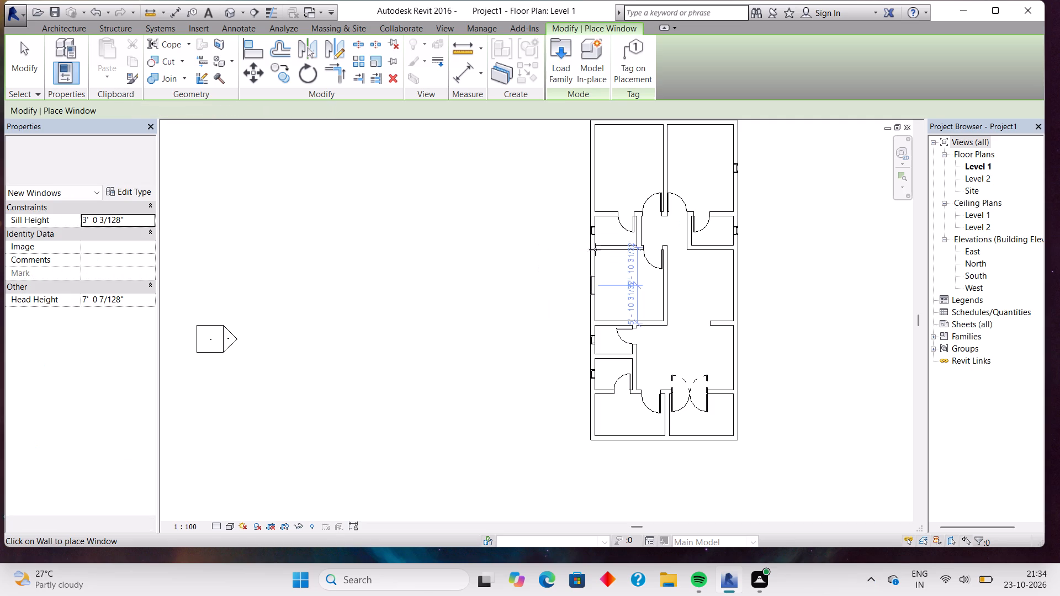
click(595, 167)
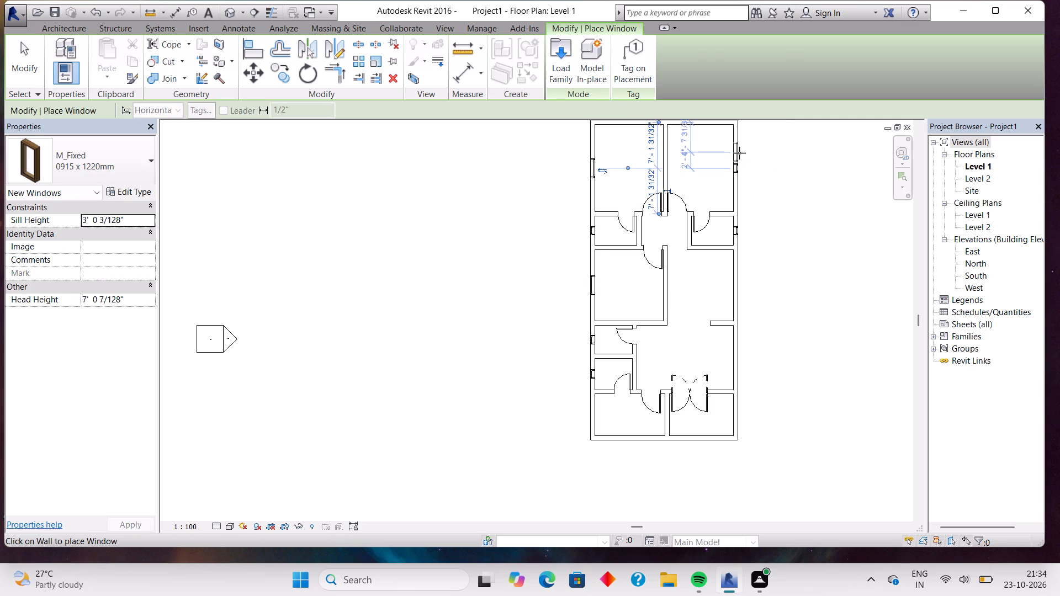
scroll(739, 153, up, 10)
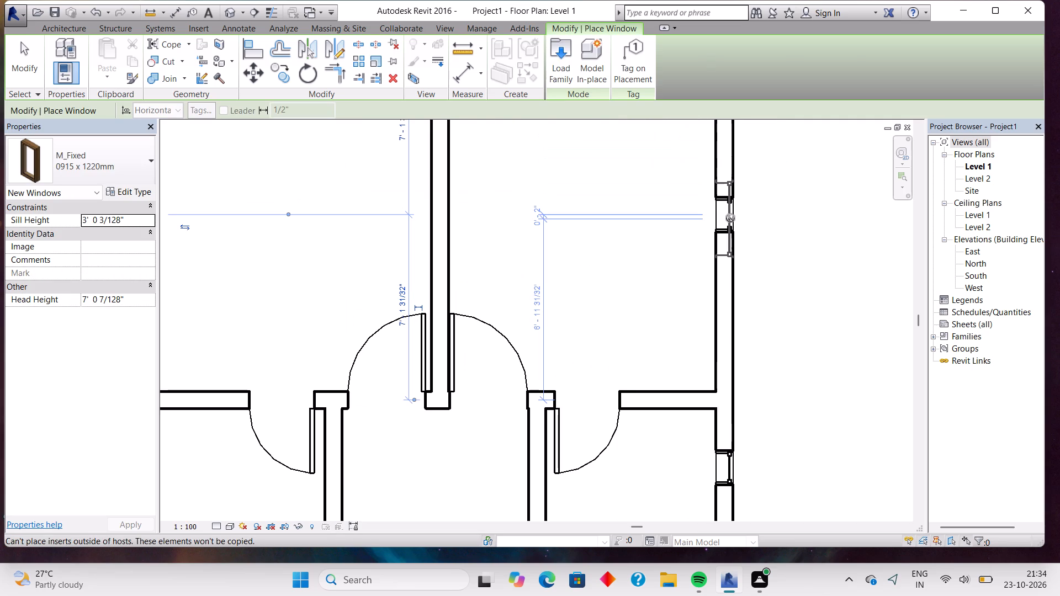
click(730, 218)
scroll(768, 240, down, 6)
middle_drag(764, 269, 767, 260)
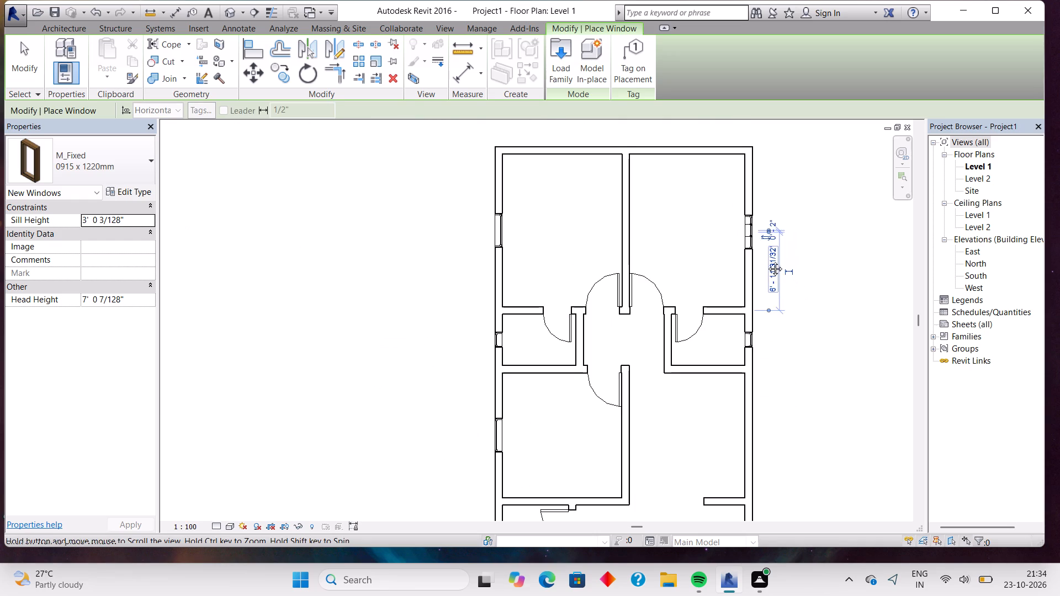
middle_drag(767, 260, 764, 162)
click(746, 312)
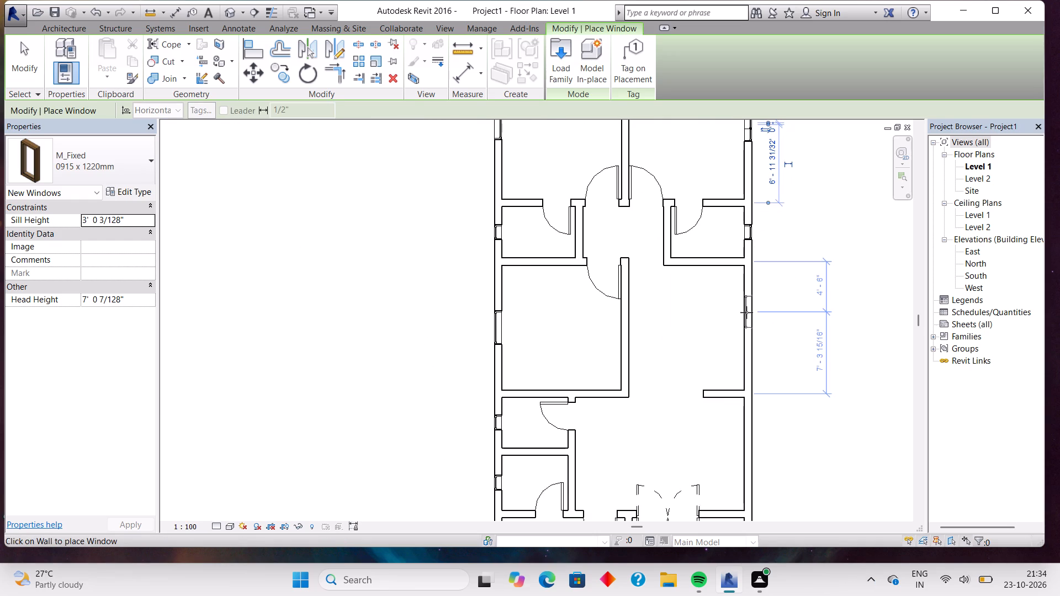
middle_drag(799, 413, 764, 324)
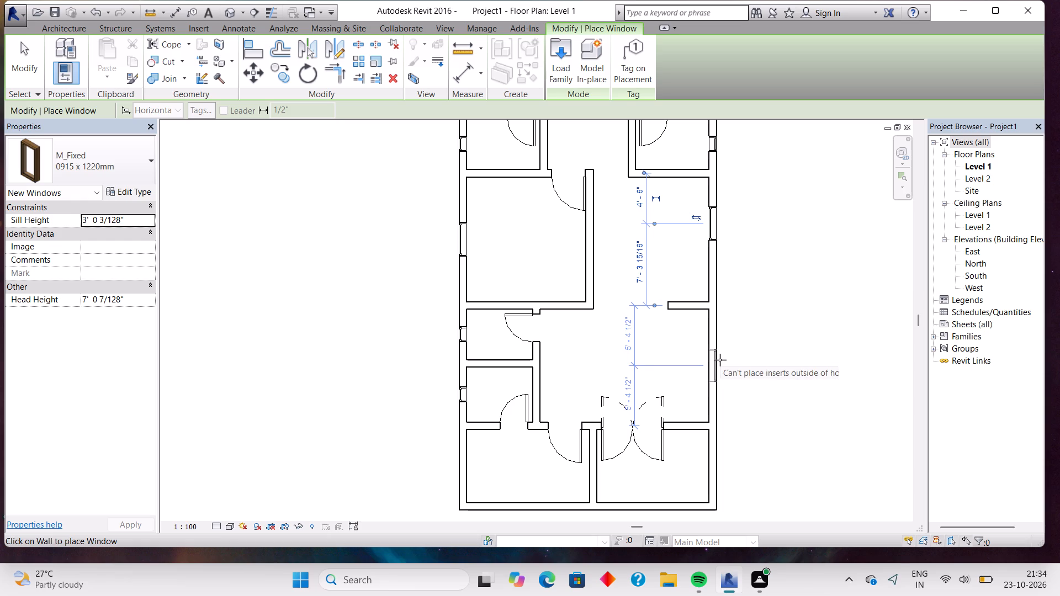
scroll(750, 328, down, 3)
middle_drag(750, 328, 691, 219)
middle_click(691, 219)
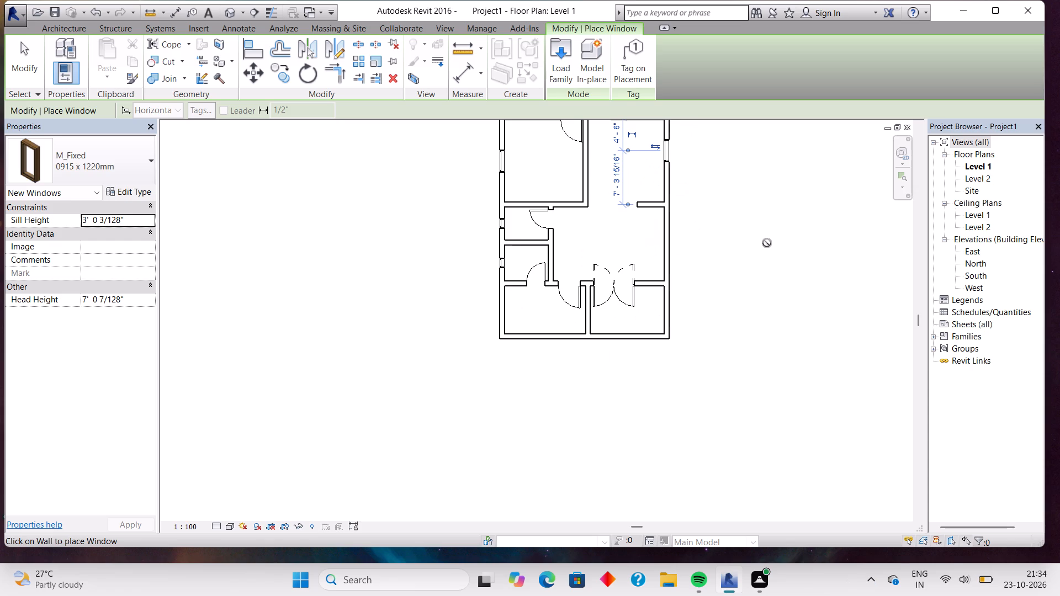
key(Escape)
Delete the 0406 x 0610mm window overlapping the larger window in the top-right room's exterior side wall.
scroll(767, 243, down, 2)
middle_drag(762, 200, 706, 475)
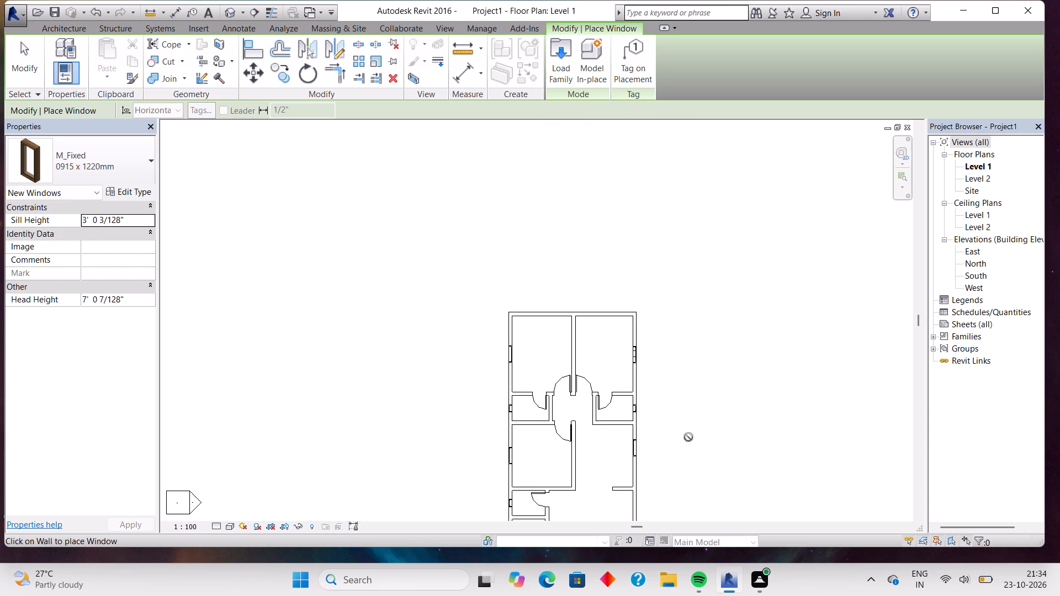
scroll(680, 425, up, 9)
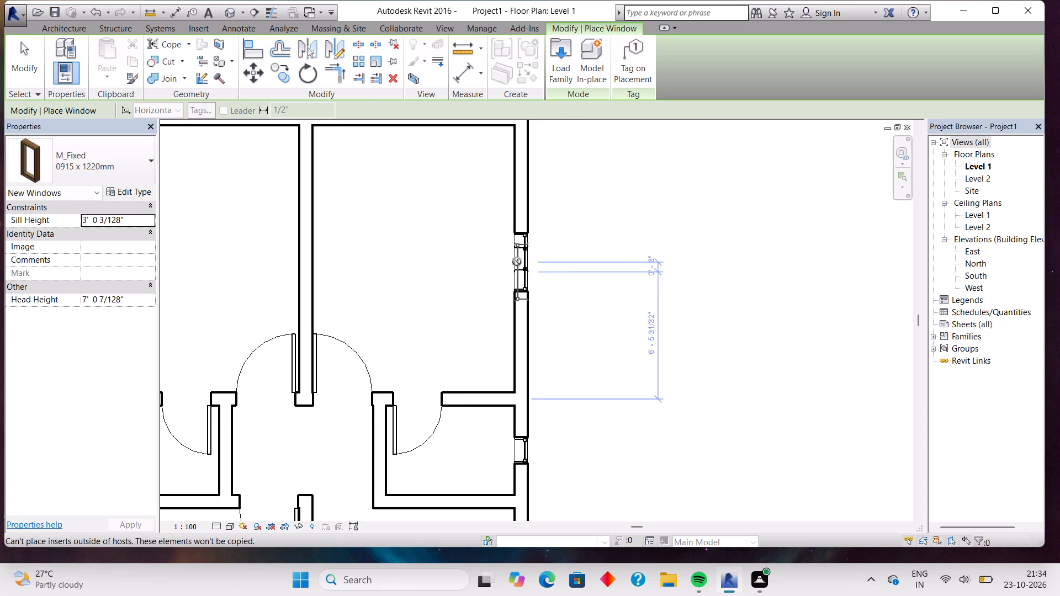
key(Escape)
key(Escape)
scroll(522, 252, up, 10)
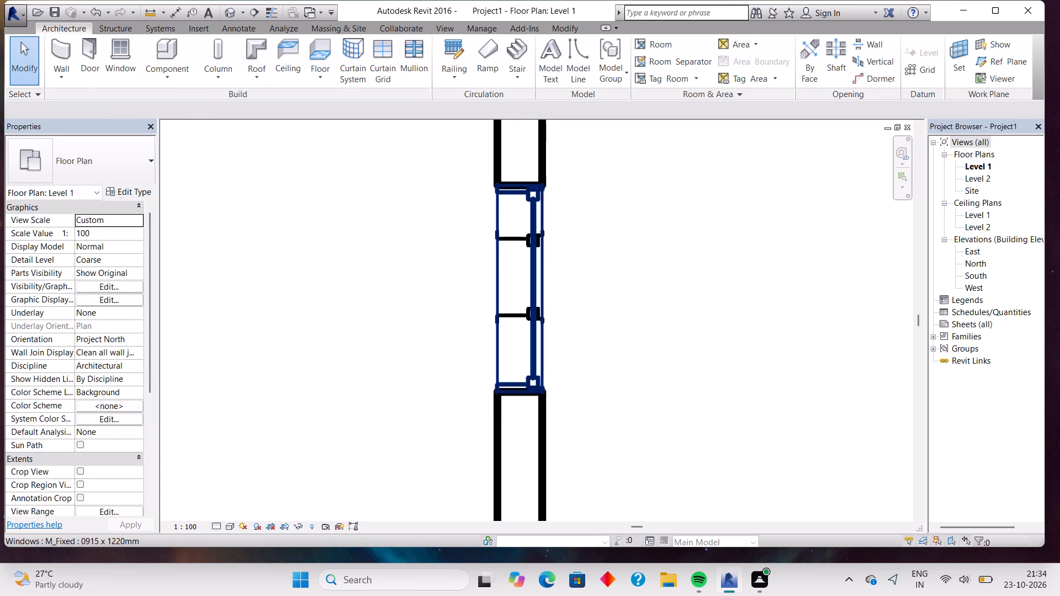
scroll(522, 252, up, 2)
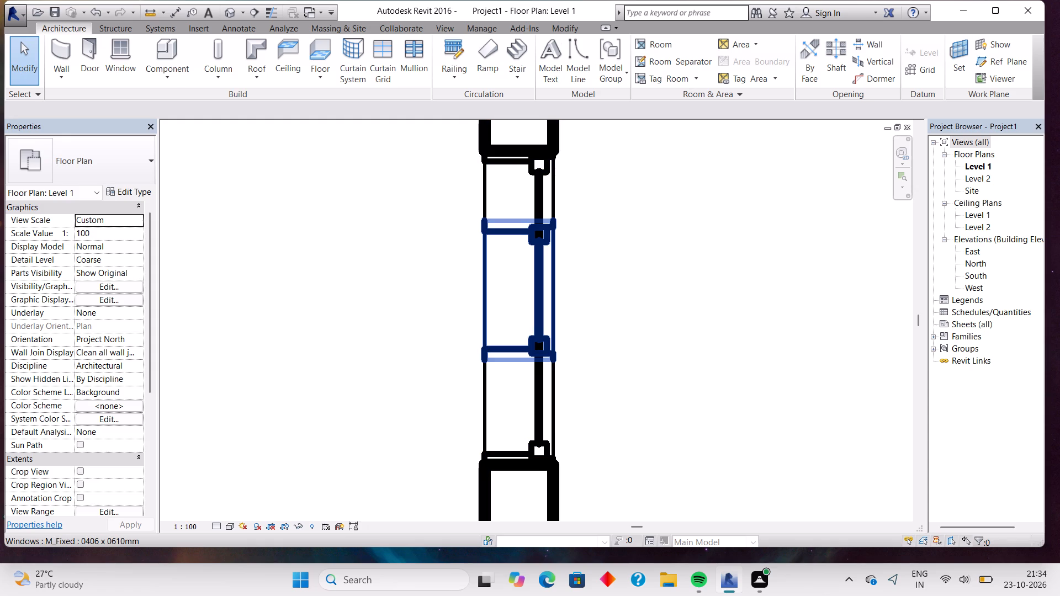
click(509, 354)
key(Delete)
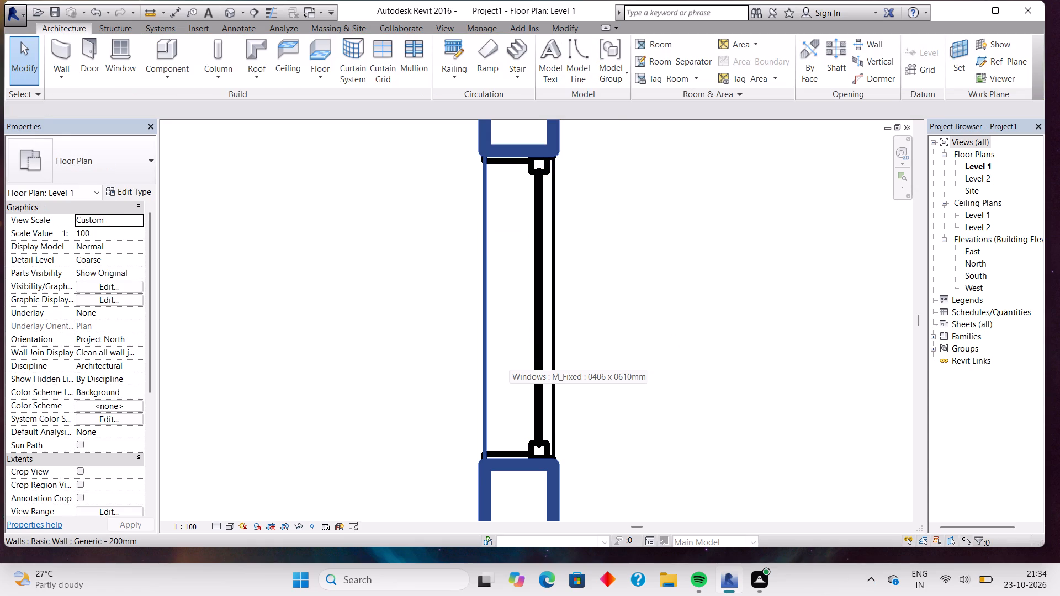
scroll(612, 375, down, 7)
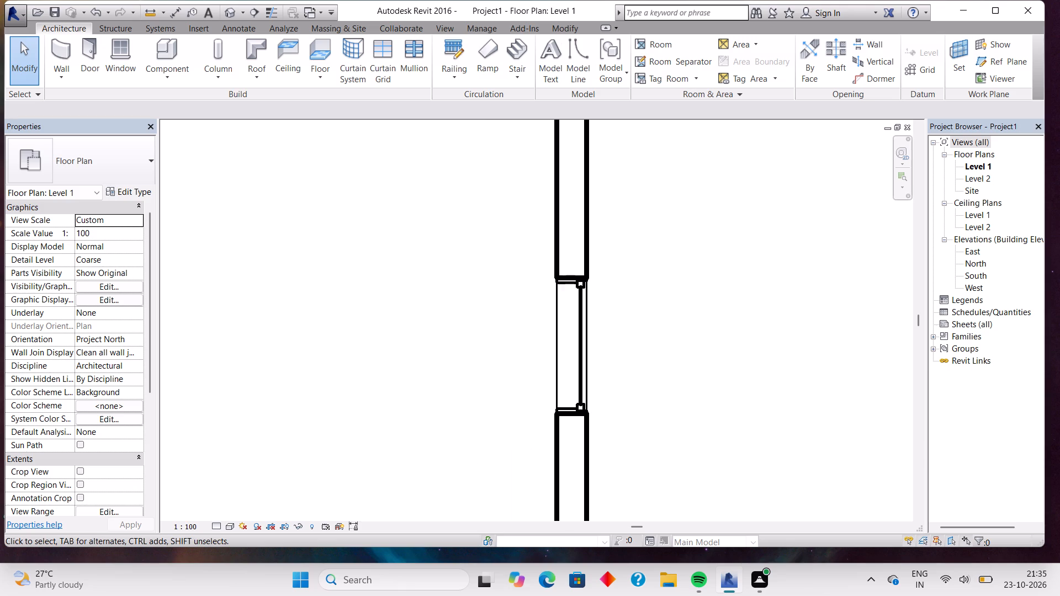
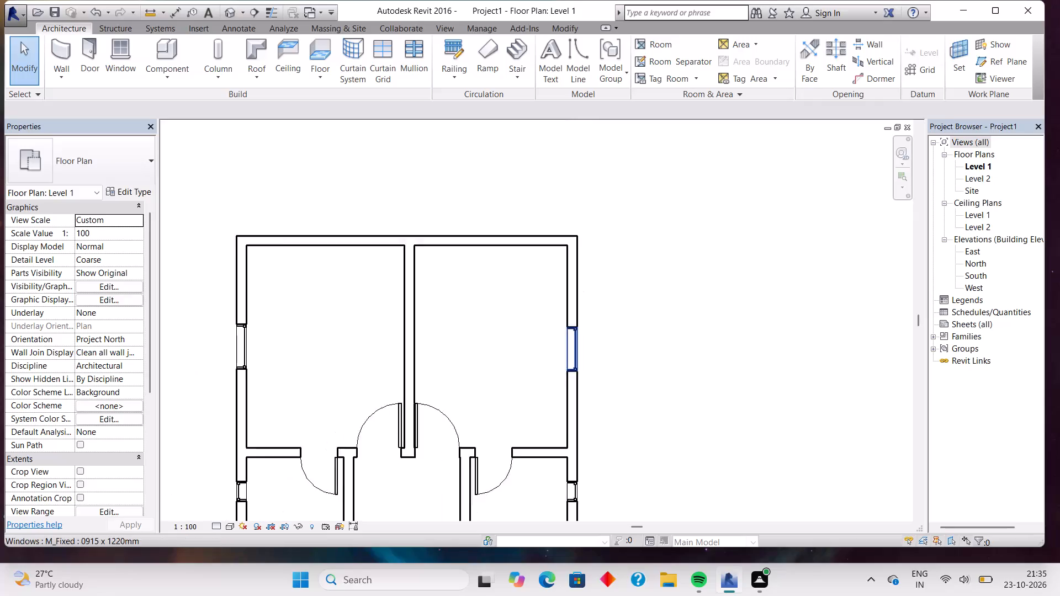
Create a straight 12-riser stair run along the right exterior wall, from the short stub wall down to the bottom-right room's upper wall.
scroll(658, 401, down, 1)
middle_drag(658, 401, 715, 236)
scroll(700, 282, down, 2)
middle_drag(698, 283, 692, 437)
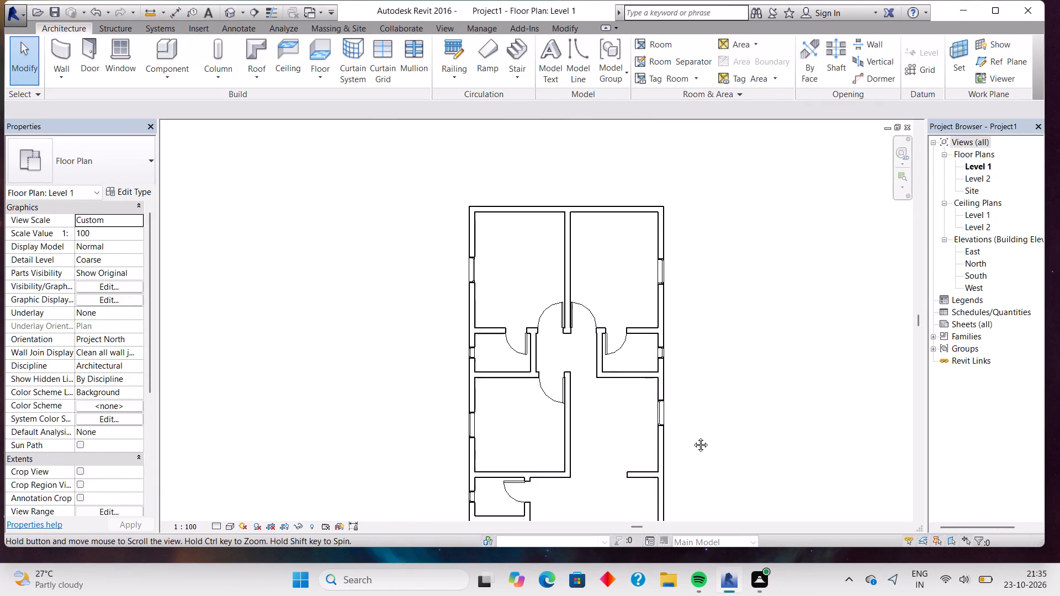
middle_drag(692, 437, 695, 449)
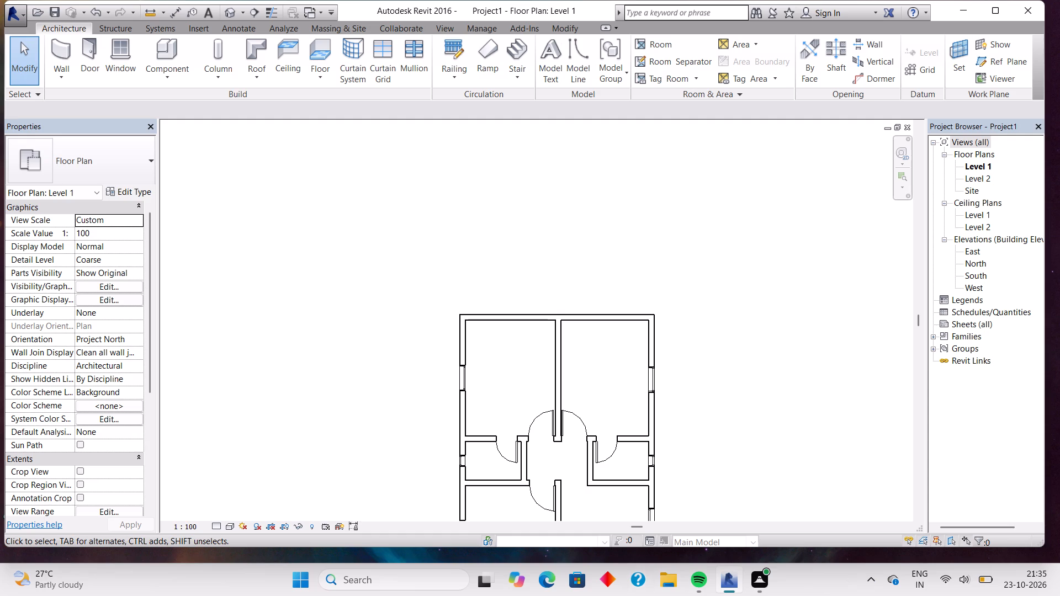
middle_drag(741, 417, 720, 366)
middle_click(720, 362)
middle_drag(718, 358, 733, 262)
middle_drag(733, 262, 741, 250)
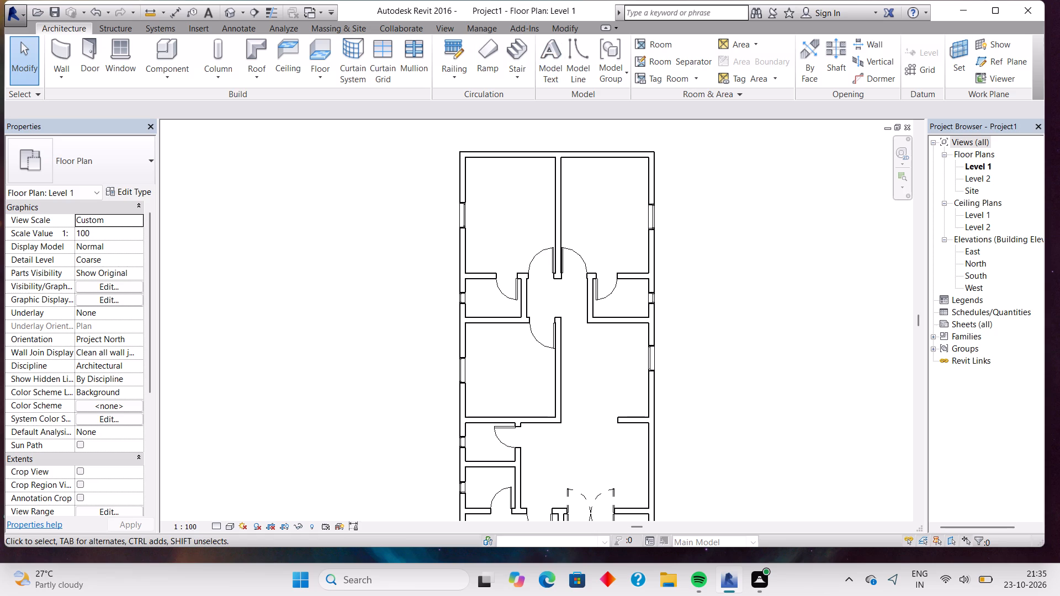
click(524, 45)
middle_drag(681, 343, 686, 199)
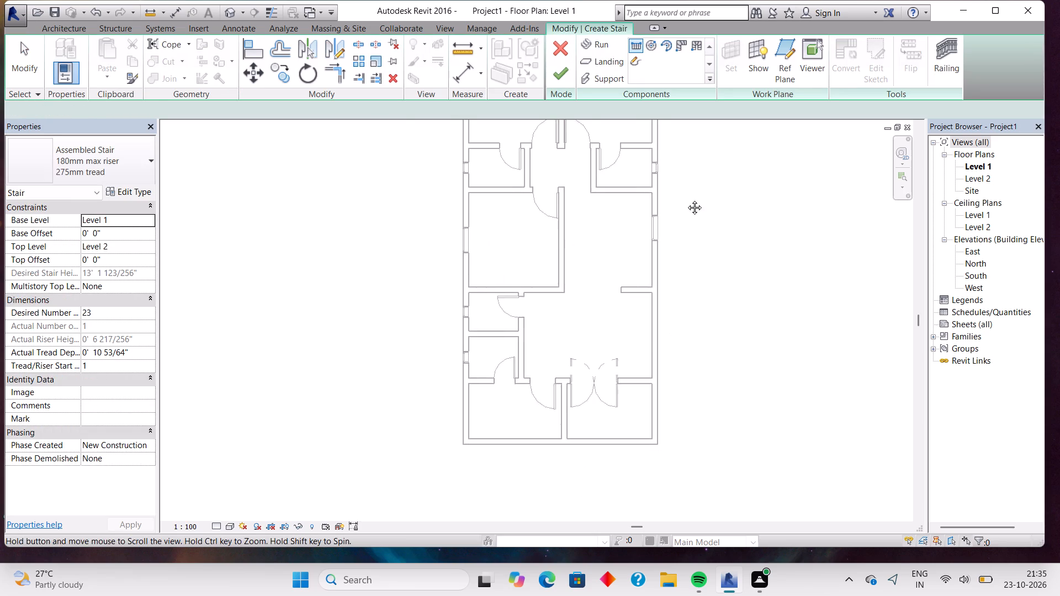
middle_drag(686, 199, 693, 176)
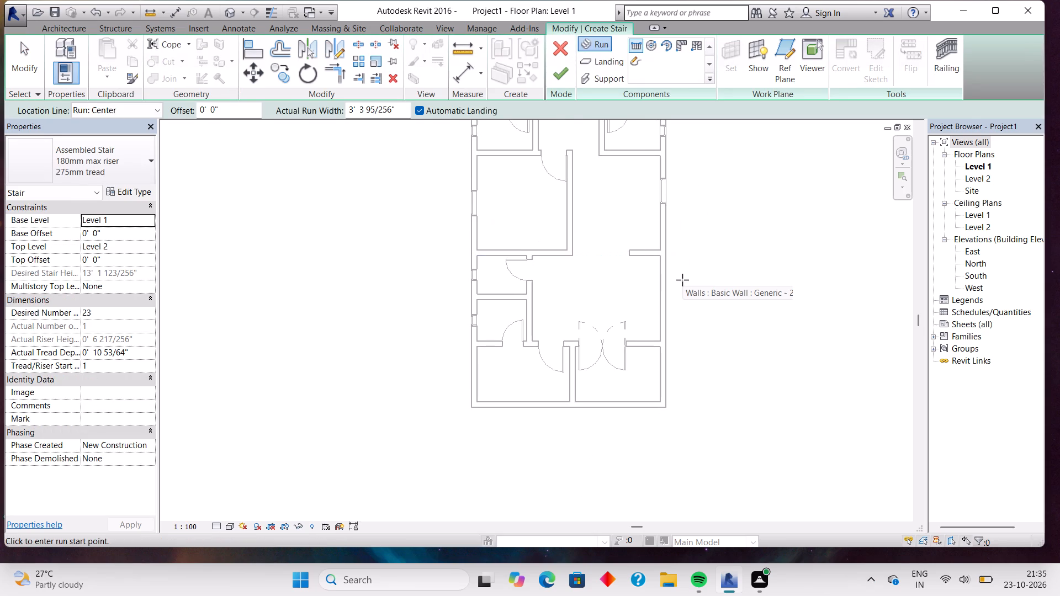
middle_drag(683, 280, 687, 225)
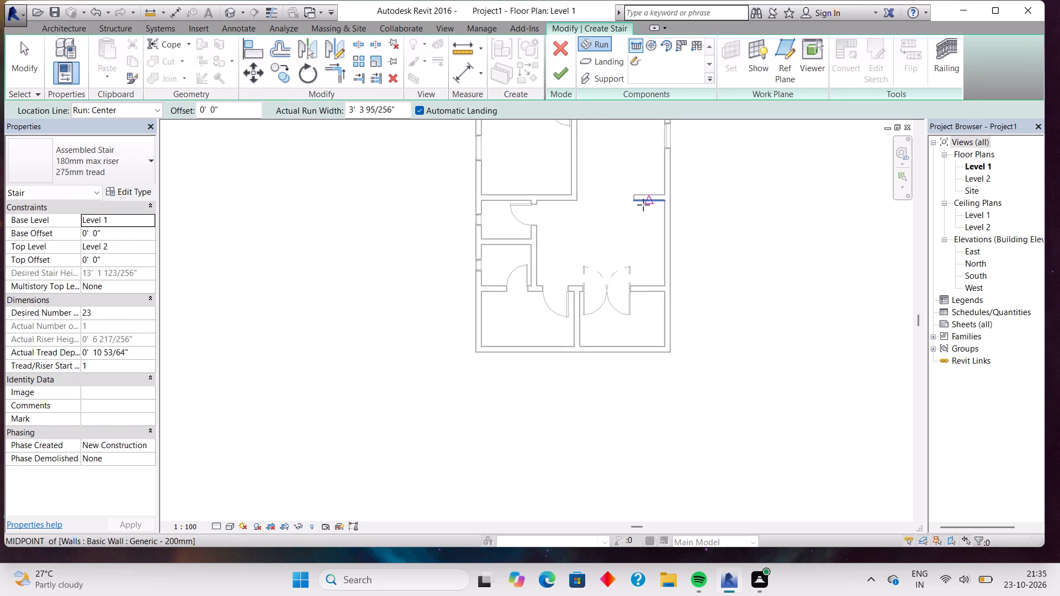
click(643, 204)
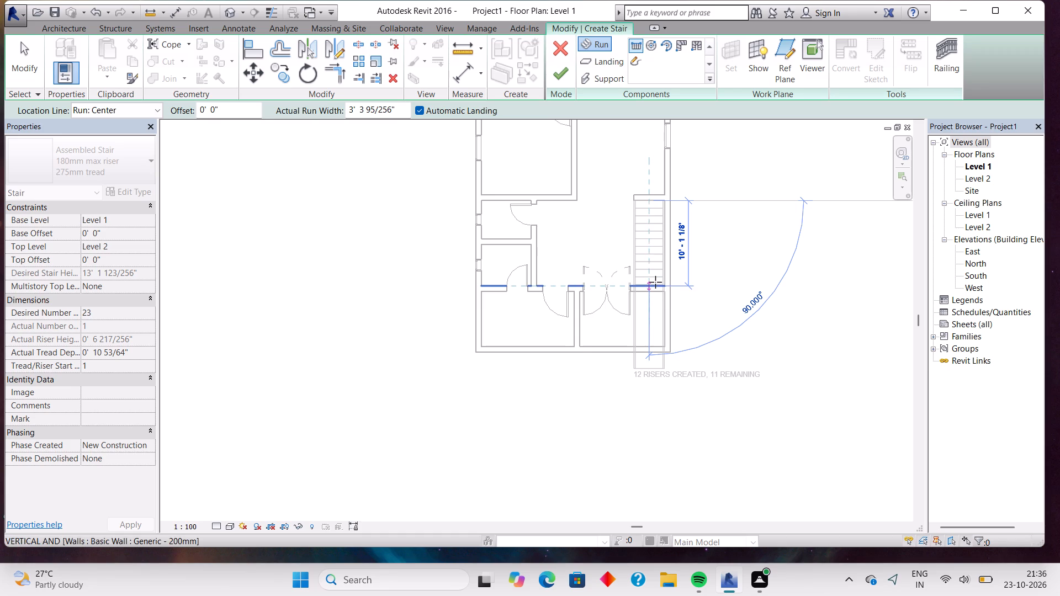
scroll(655, 283, up, 10)
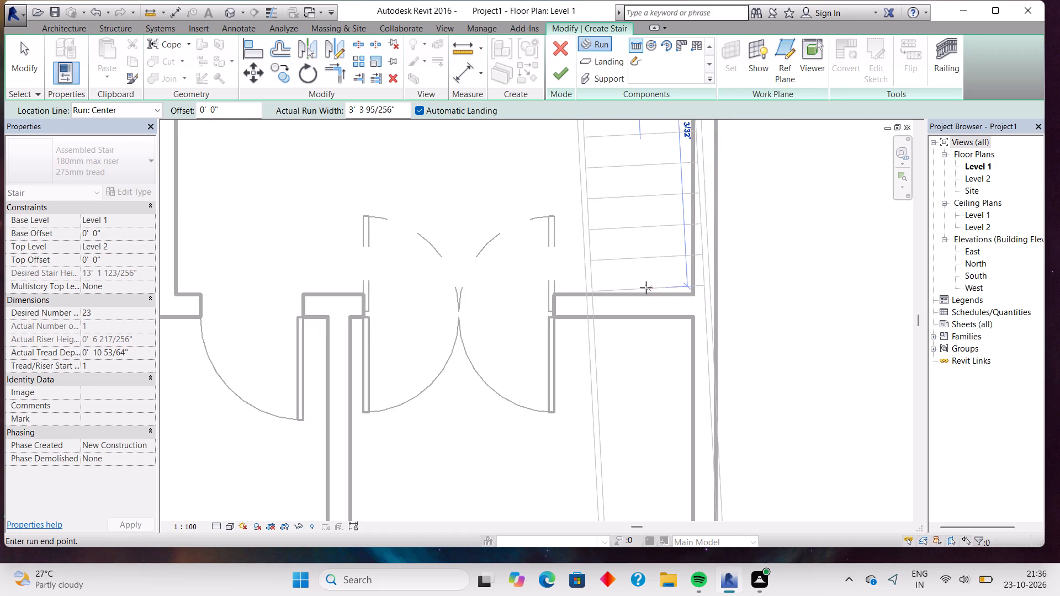
click(635, 281)
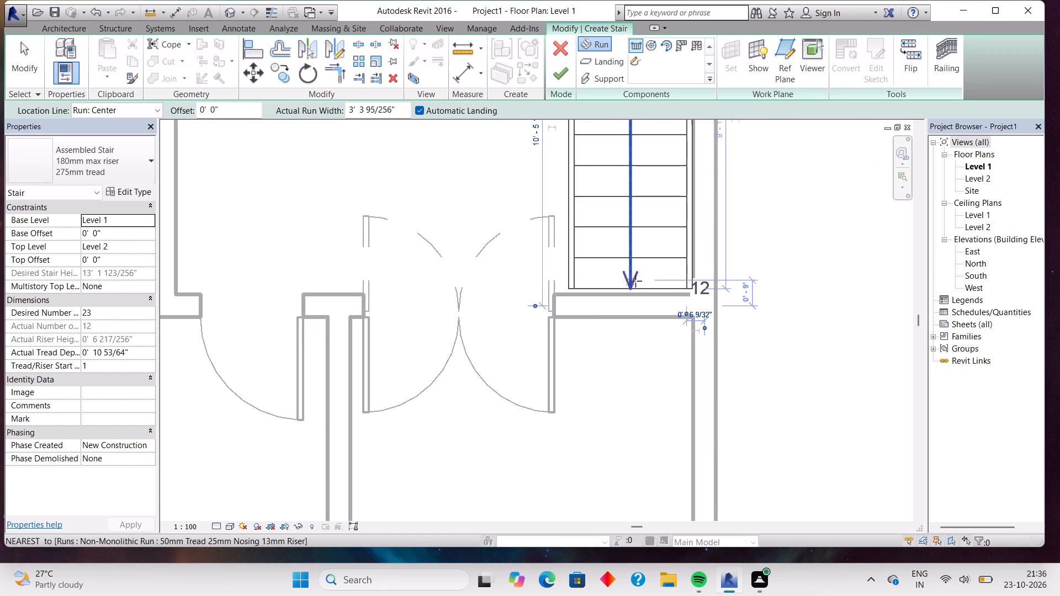
scroll(635, 281, down, 7)
key(Escape)
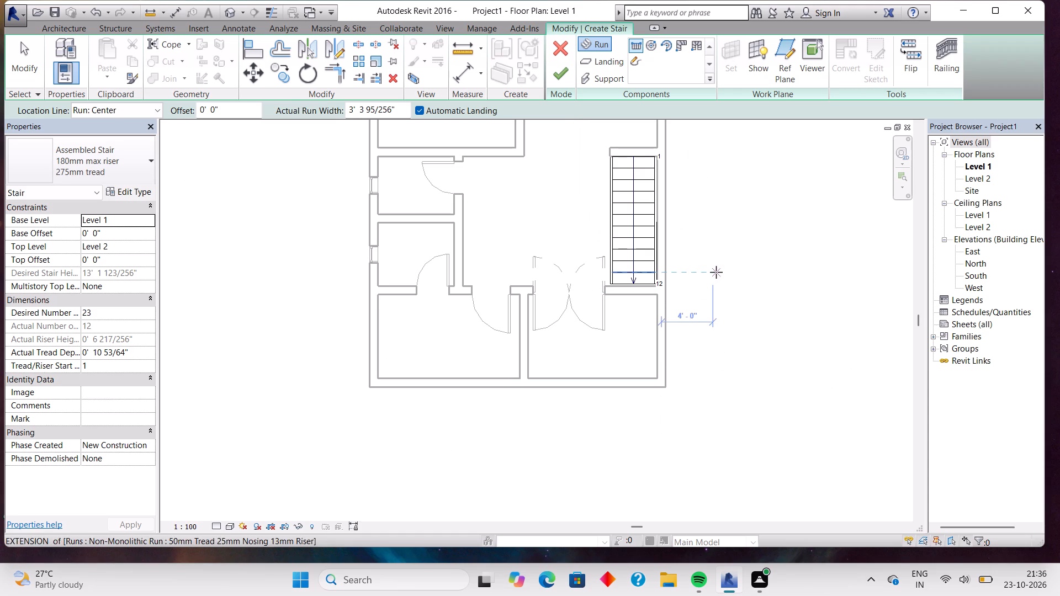
middle_drag(716, 272, 726, 380)
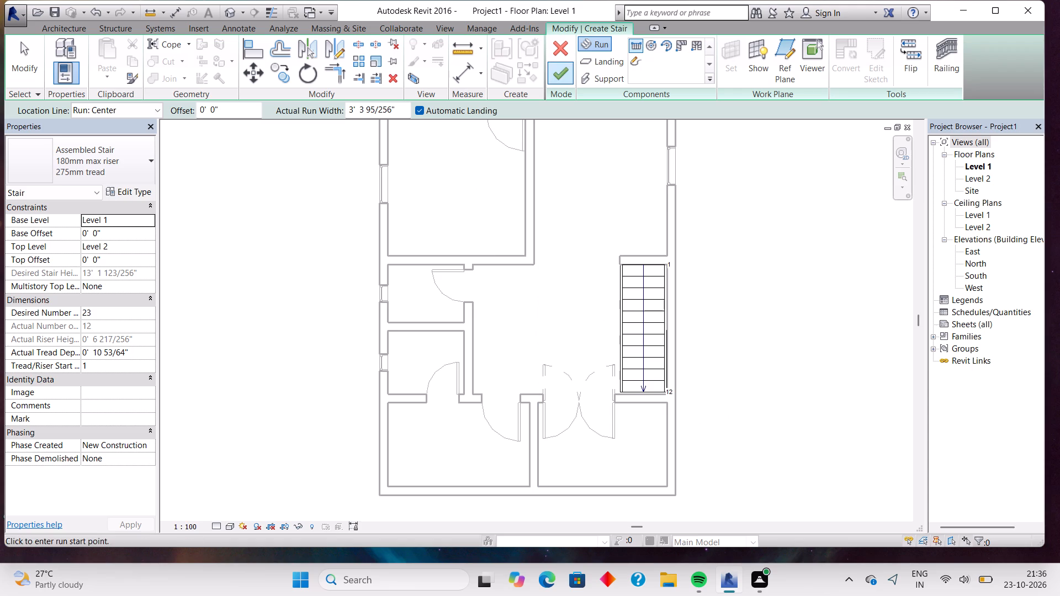
click(563, 79)
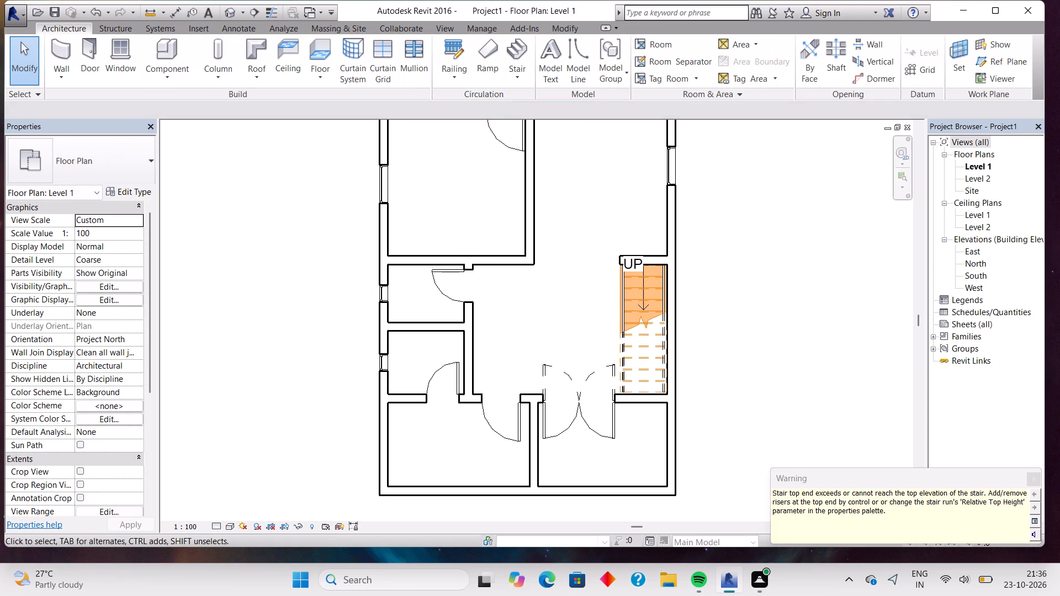
click(1031, 475)
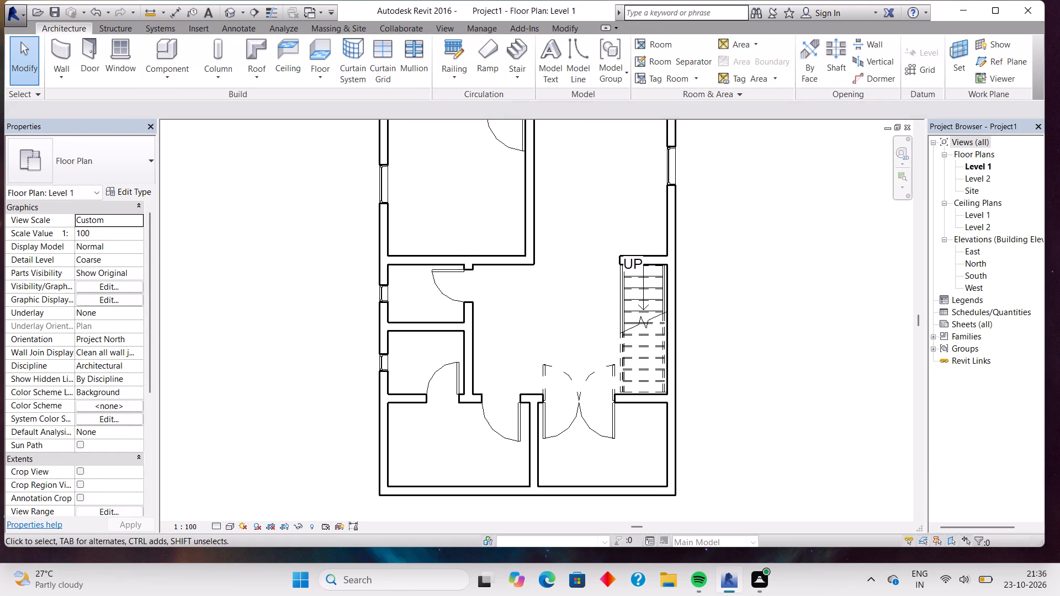
Move the stair run down about 1 foot, away from the short stub wall.
scroll(765, 377, down, 5)
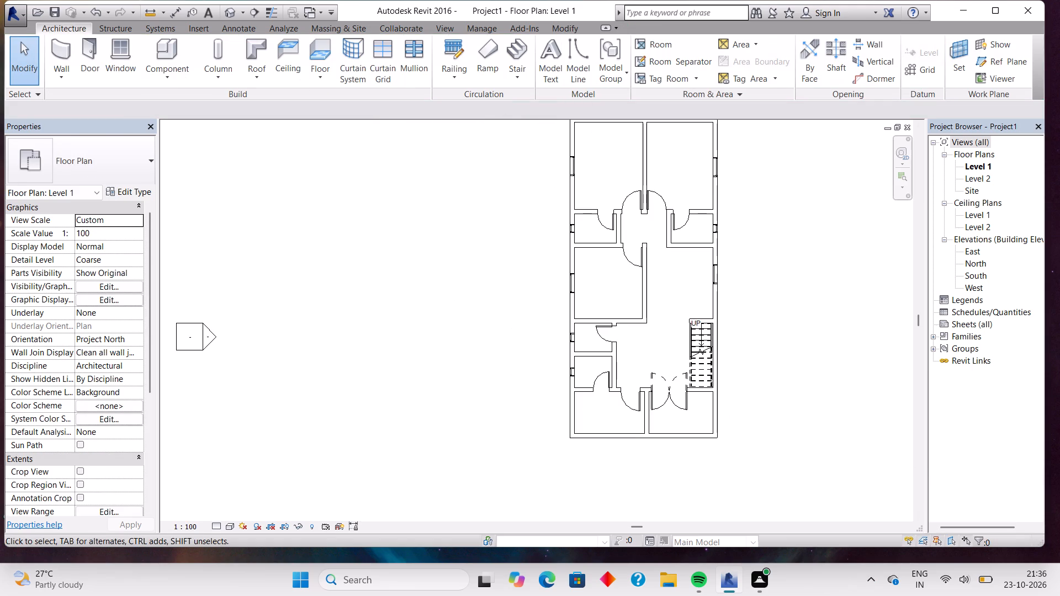
middle_drag(766, 311, 761, 361)
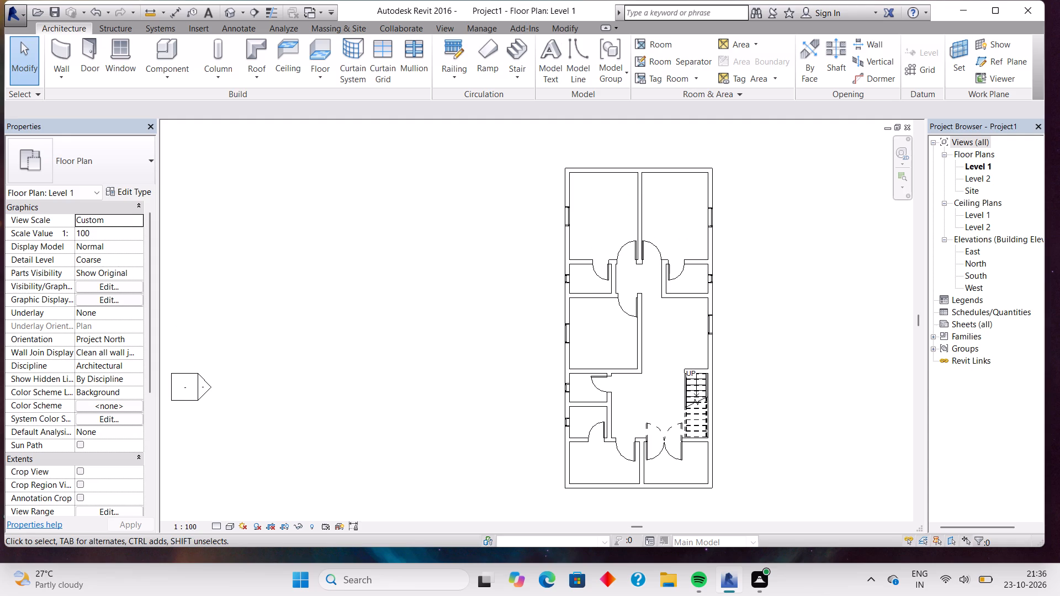
scroll(761, 361, up, 8)
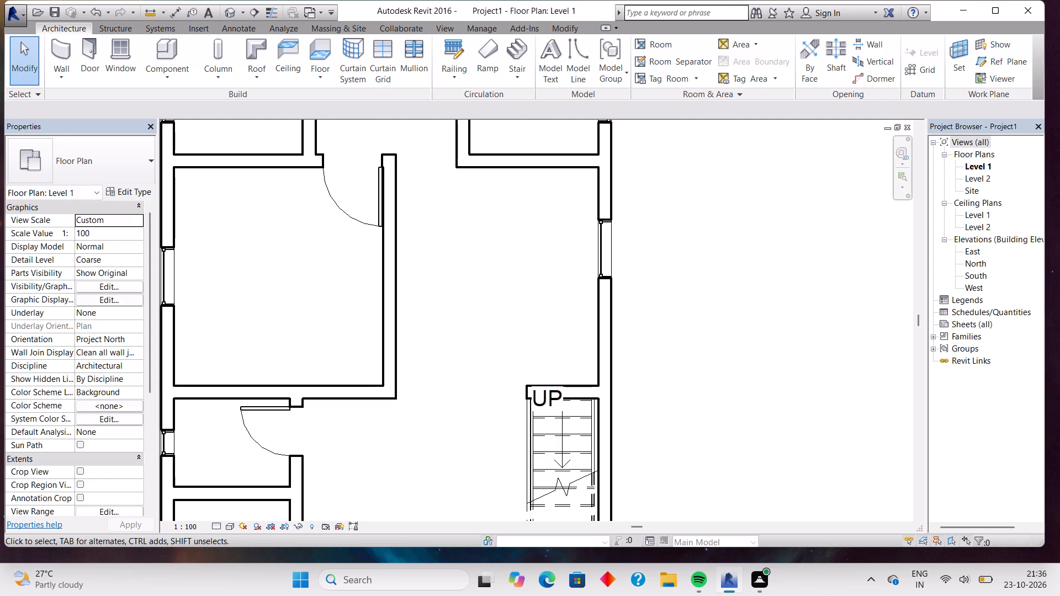
click(571, 407)
drag(564, 401, 569, 419)
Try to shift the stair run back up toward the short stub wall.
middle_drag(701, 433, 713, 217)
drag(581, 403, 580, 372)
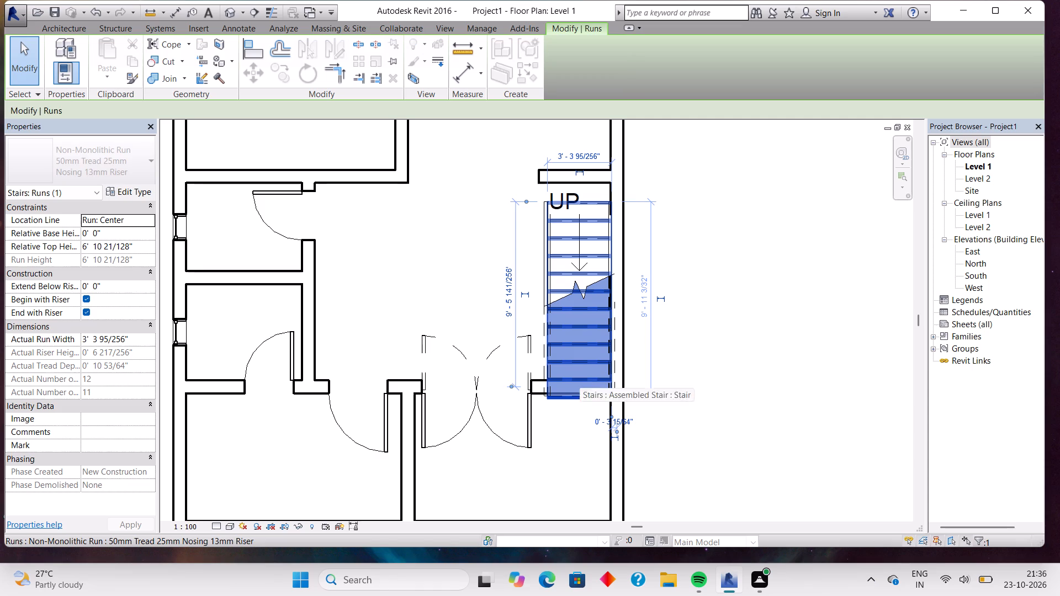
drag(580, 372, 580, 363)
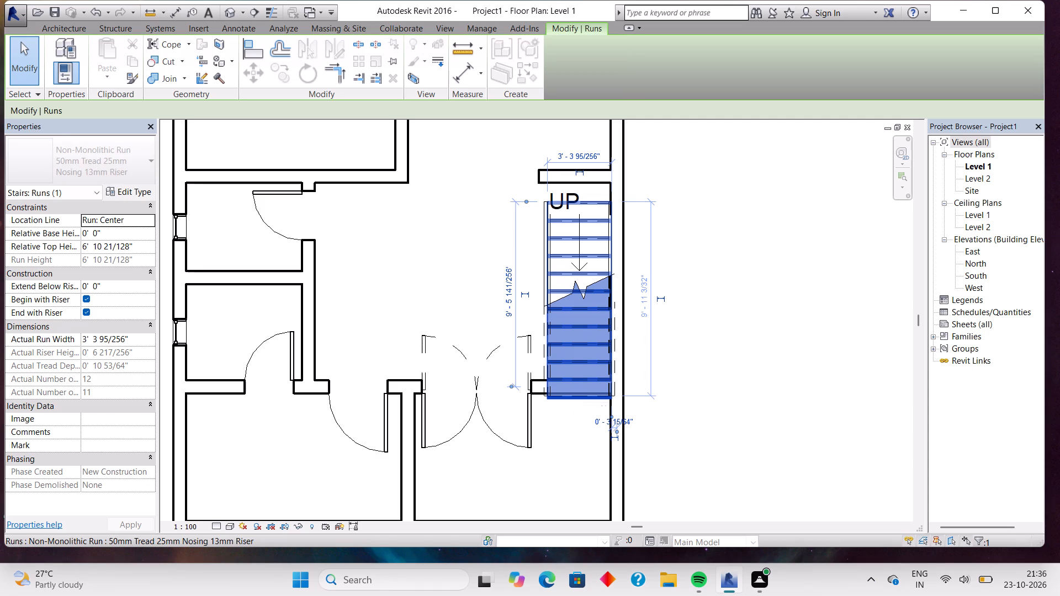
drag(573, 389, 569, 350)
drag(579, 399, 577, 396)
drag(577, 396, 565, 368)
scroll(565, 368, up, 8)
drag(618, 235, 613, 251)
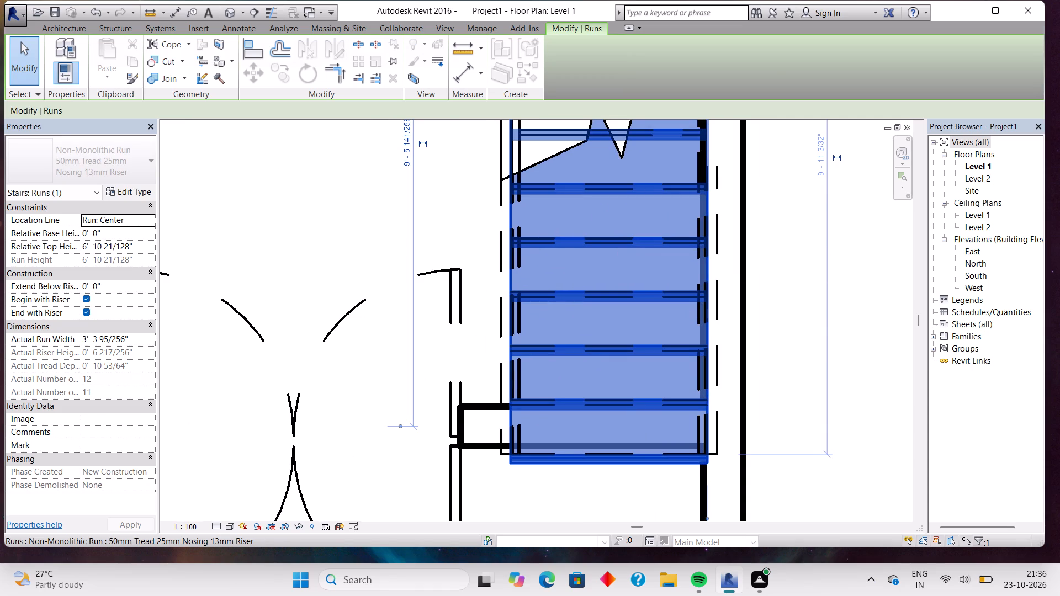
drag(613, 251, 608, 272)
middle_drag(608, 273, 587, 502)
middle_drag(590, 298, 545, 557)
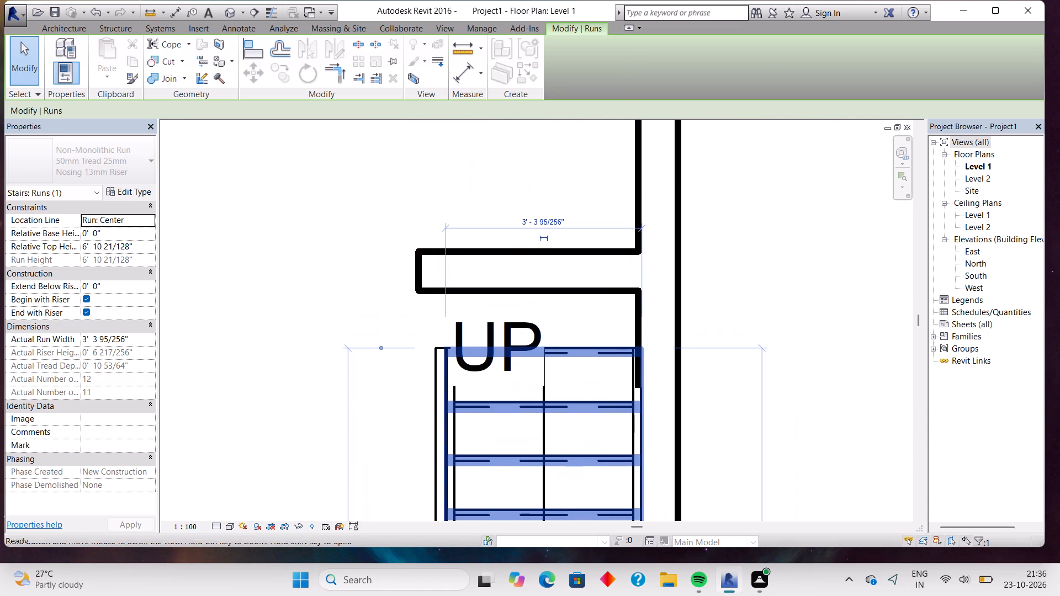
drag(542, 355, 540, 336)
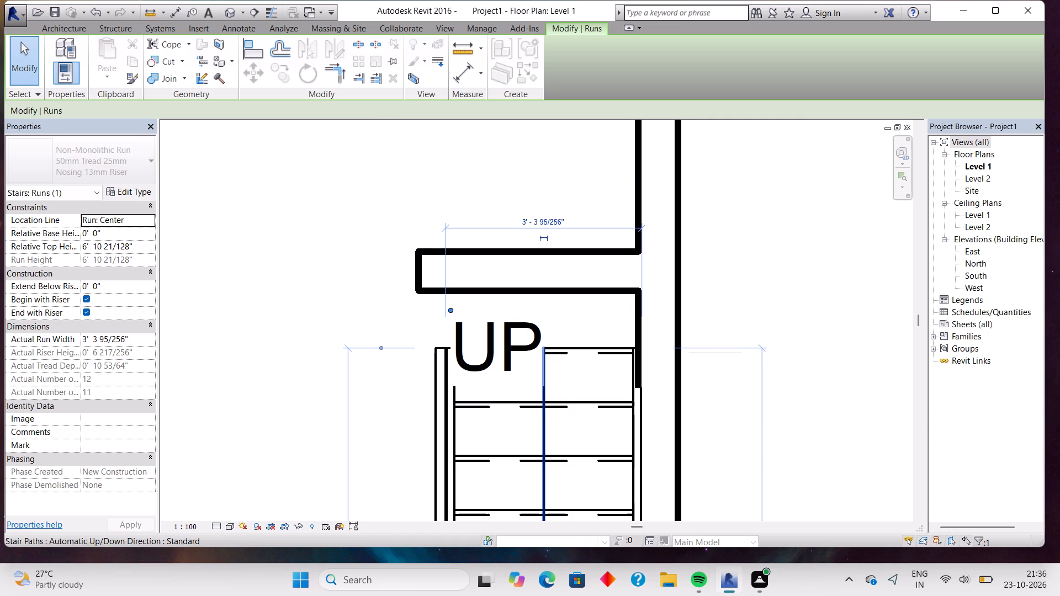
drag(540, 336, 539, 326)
Reposition the stair path's UP label slightly lower at the head of the stair.
drag(514, 339, 492, 310)
drag(449, 310, 435, 305)
drag(491, 342, 505, 338)
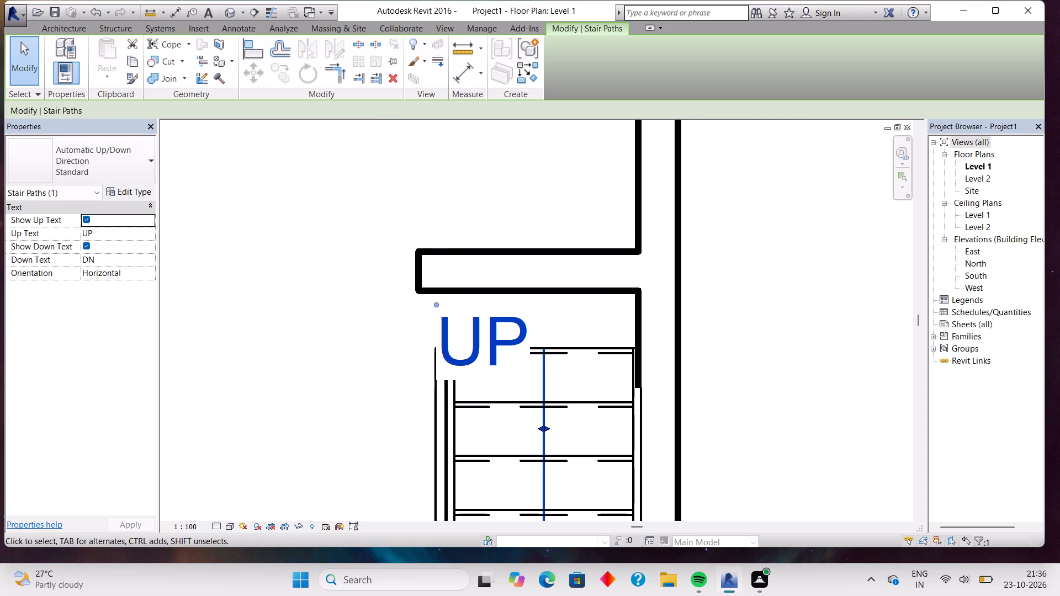
drag(436, 302, 451, 323)
scroll(507, 409, down, 10)
middle_drag(644, 439, 643, 389)
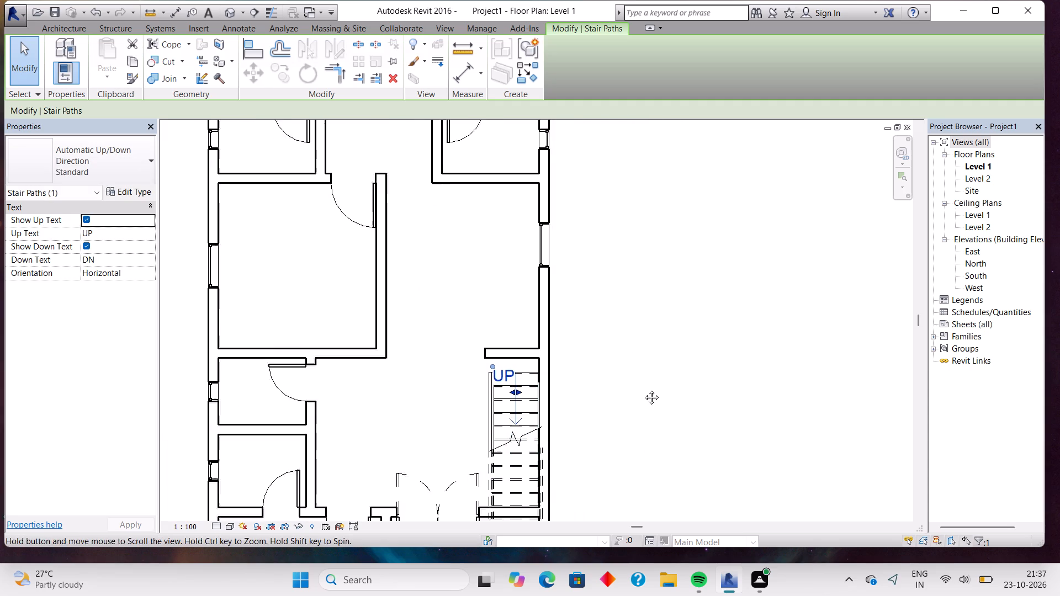
middle_drag(643, 389, 652, 311)
middle_drag(656, 294, 667, 268)
middle_drag(687, 233, 691, 227)
middle_click(691, 227)
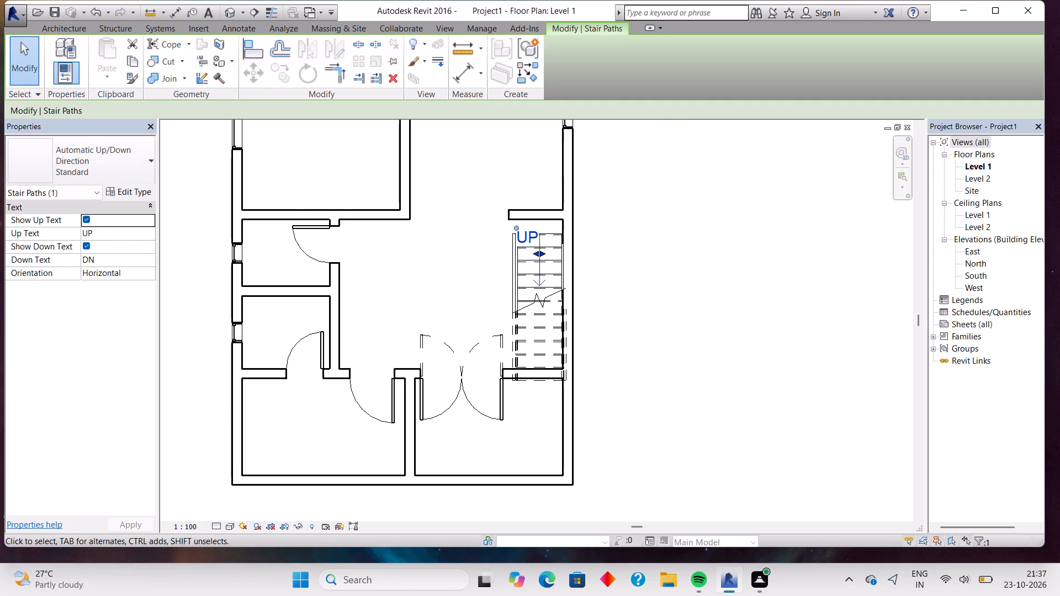
click(518, 429)
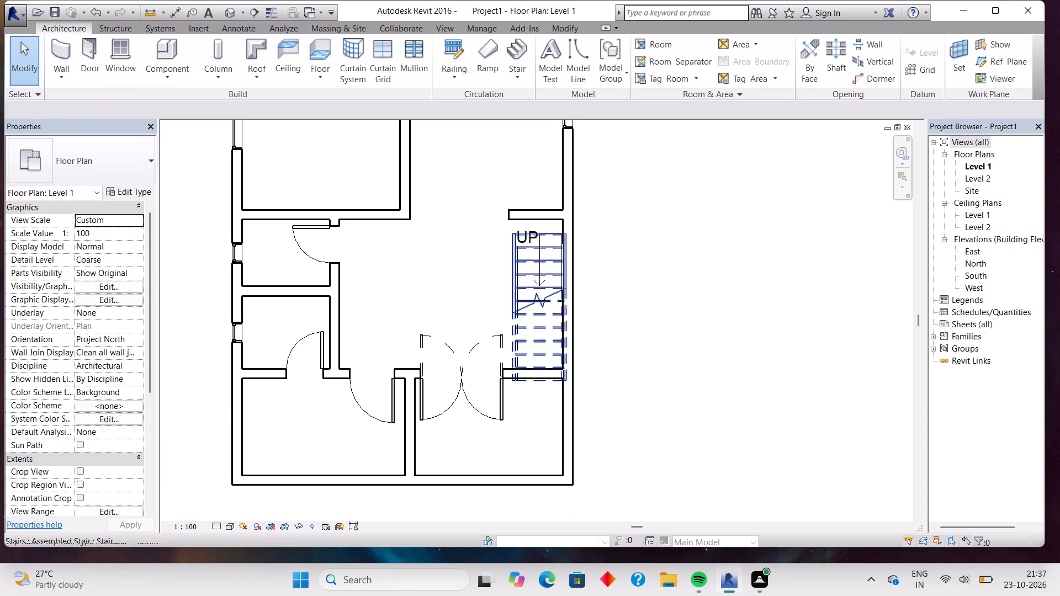
Add a bold 2.5mm Arial text note reading PARKING in the bottom-right room.
click(243, 28)
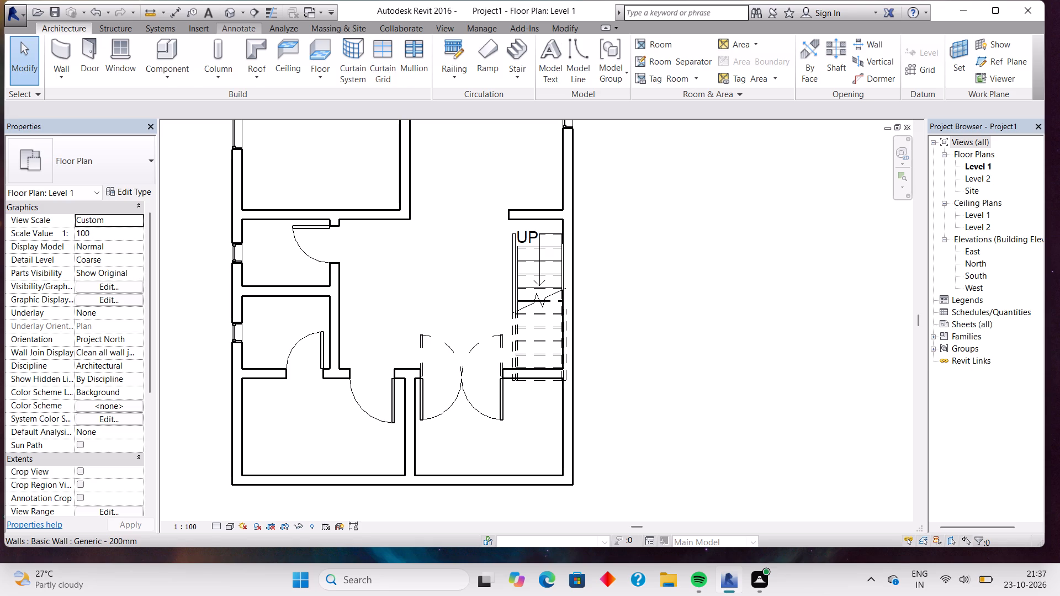
double_click(466, 429)
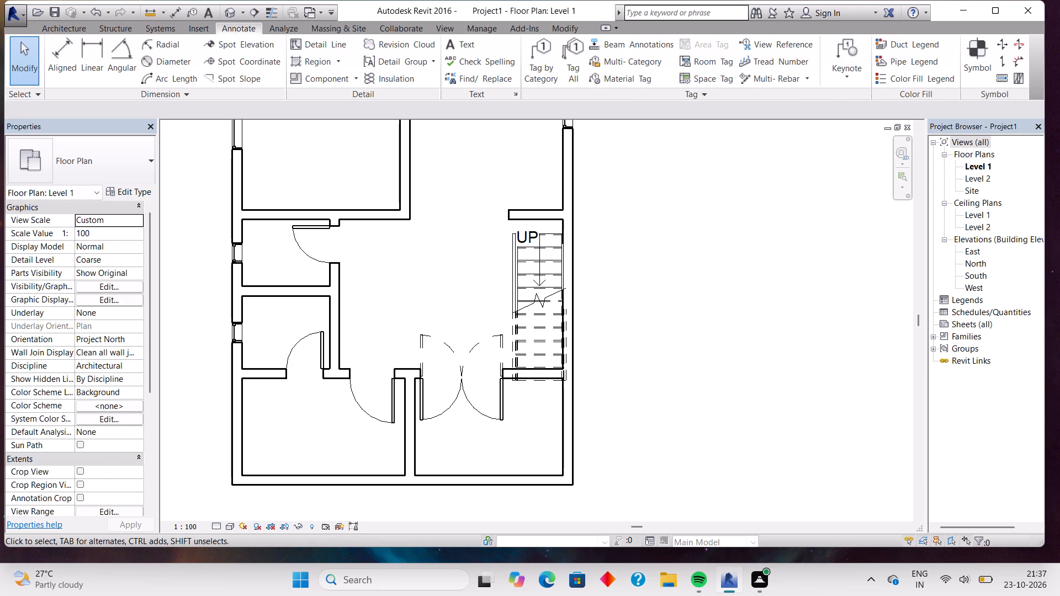
click(478, 42)
click(467, 46)
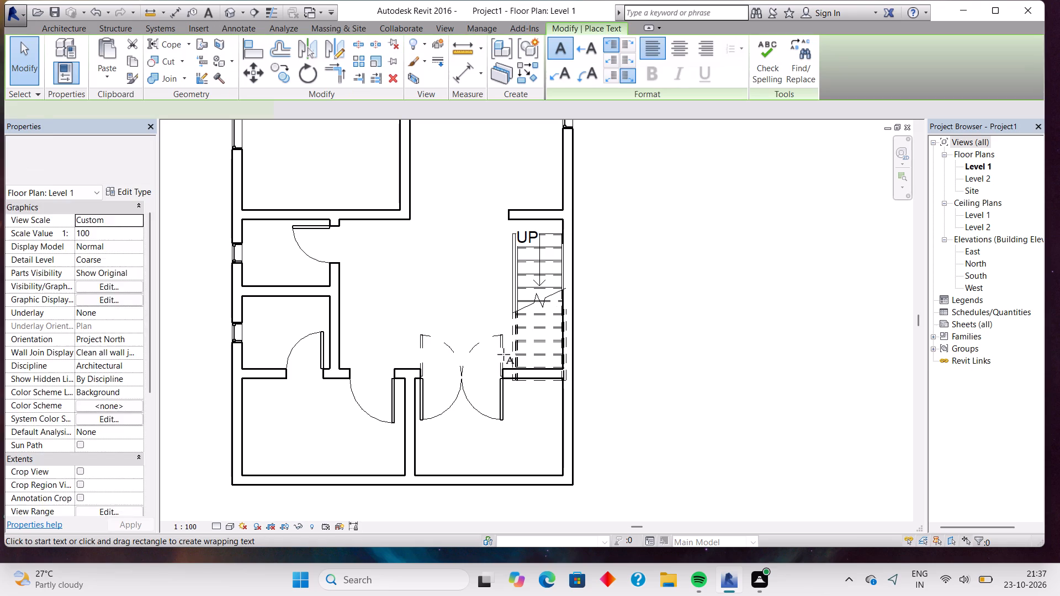
click(467, 442)
click(654, 69)
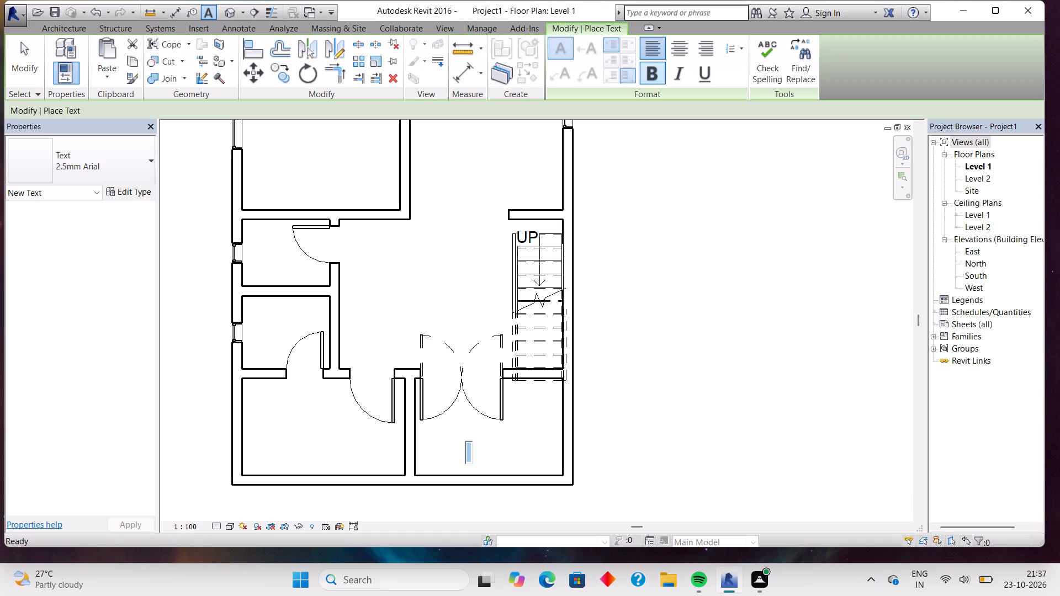
text(PARKING)
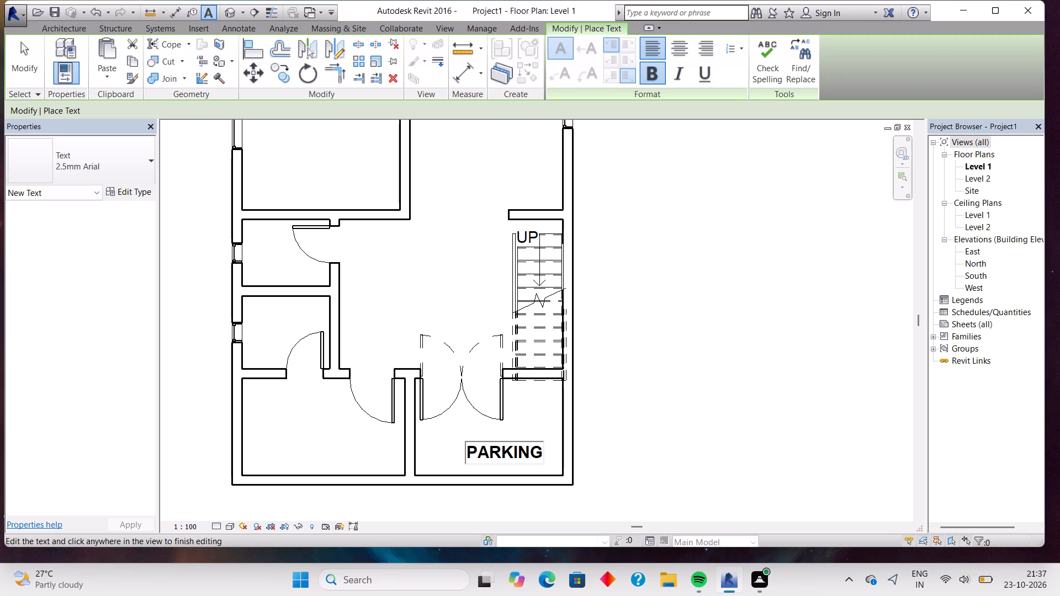
click(280, 437)
Label the bottom-left room BEDROOM and the two small rooms above it TOILET, using regular 2.5mm Arial text notes.
click(280, 437)
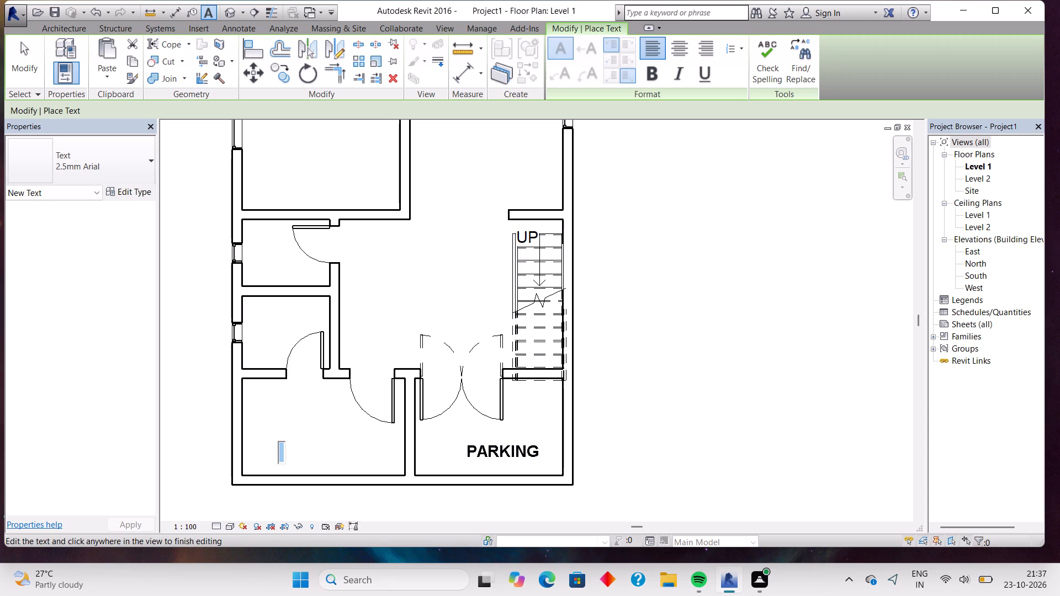
text(BEDROOM)
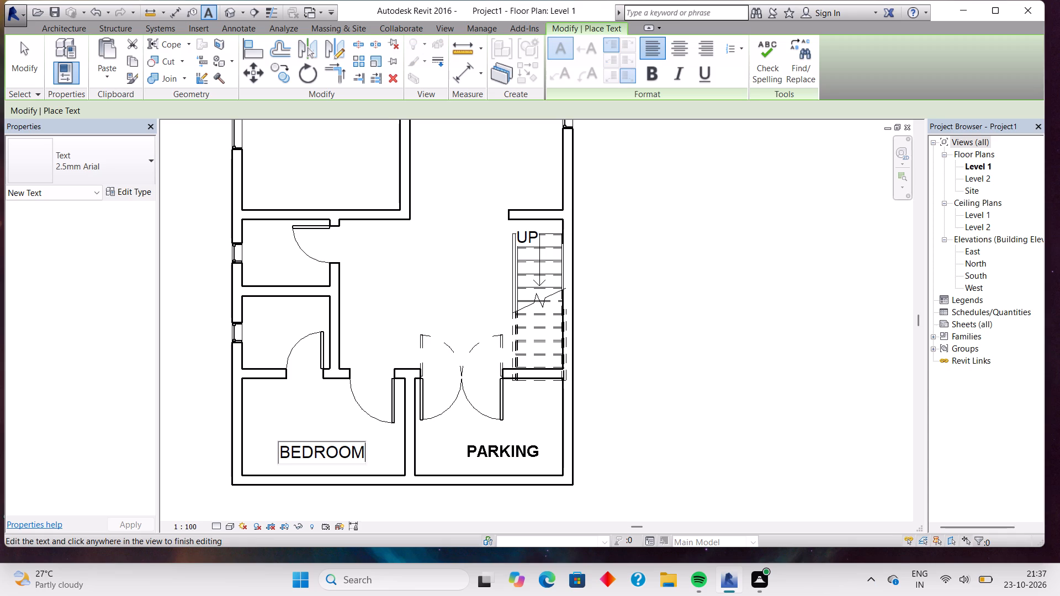
double_click(266, 333)
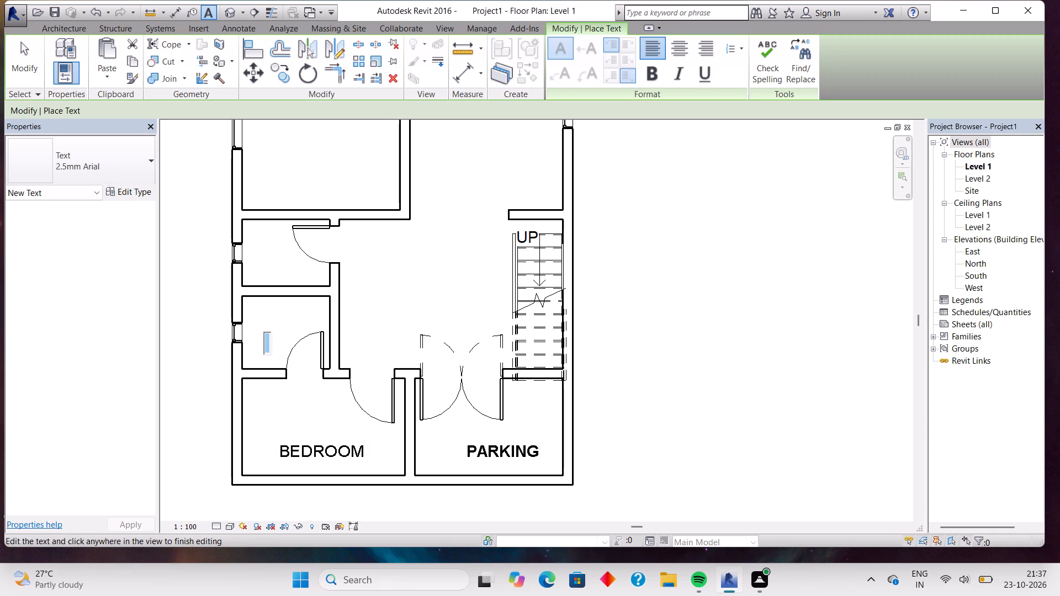
text(TOILET)
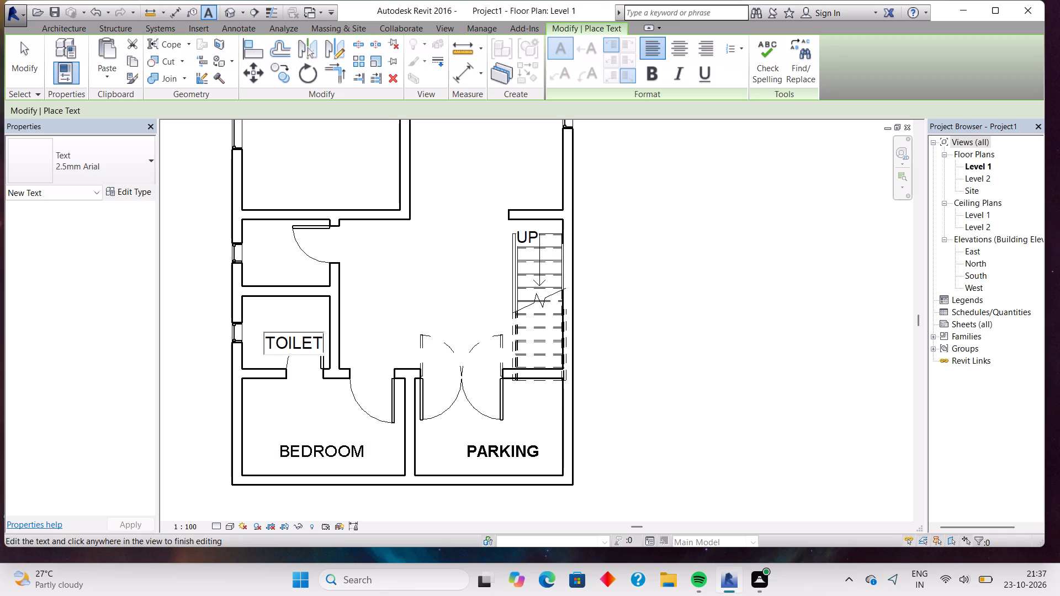
double_click(268, 252)
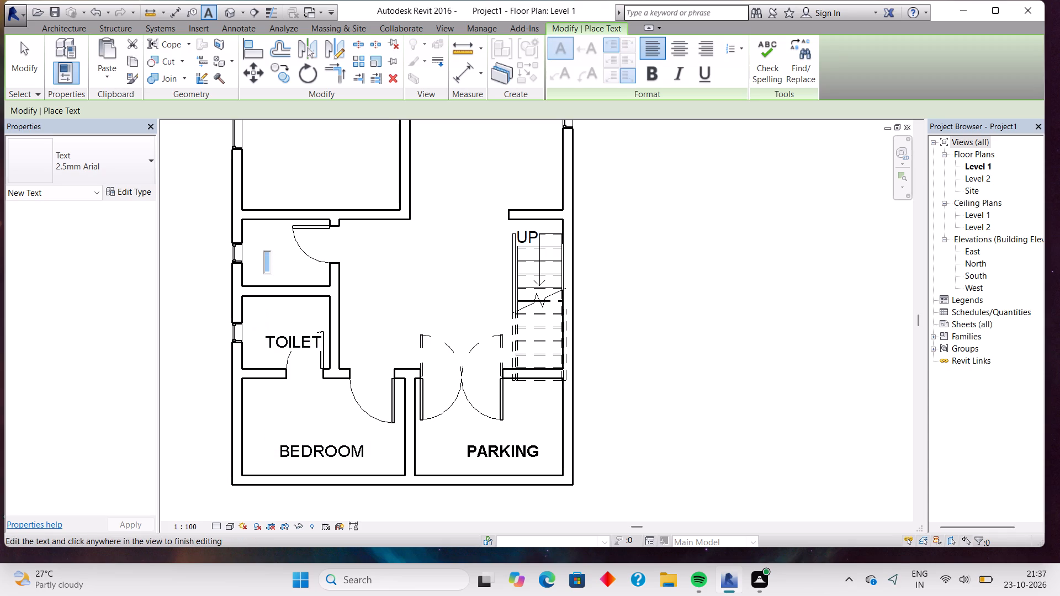
text(TOILET)
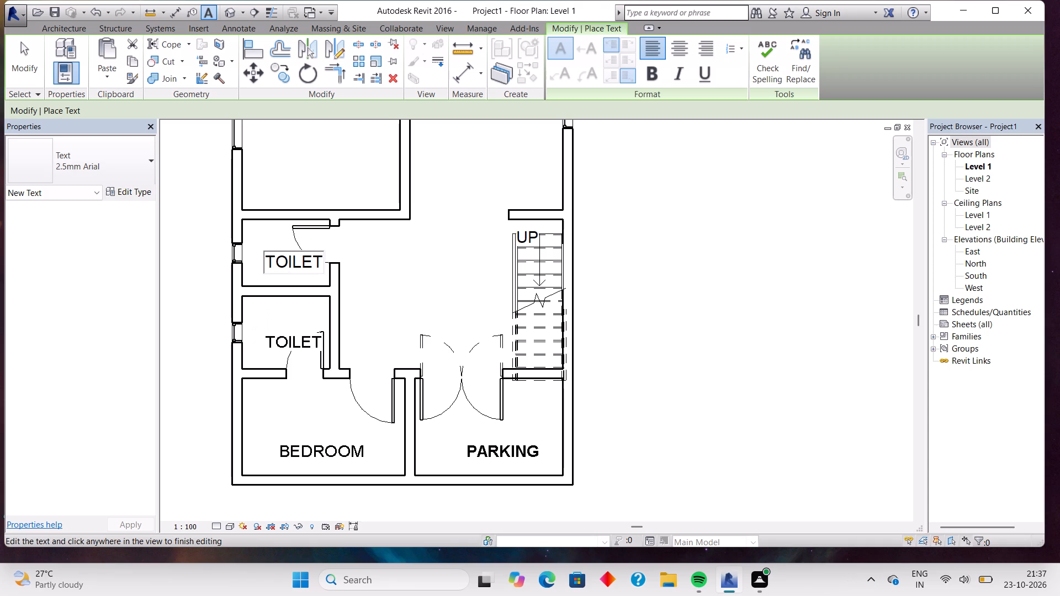
Add text notes reading LIVING ROOM in the open area beside the stair and KITCHEN in the space above it.
double_click(404, 272)
text(LIVING ROOM)
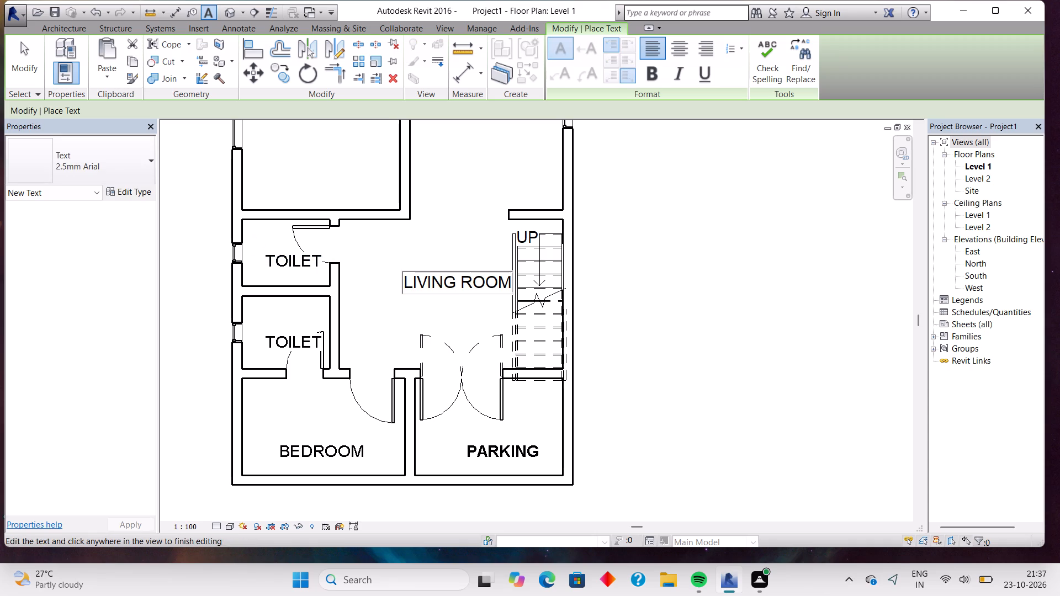
middle_drag(417, 227, 414, 408)
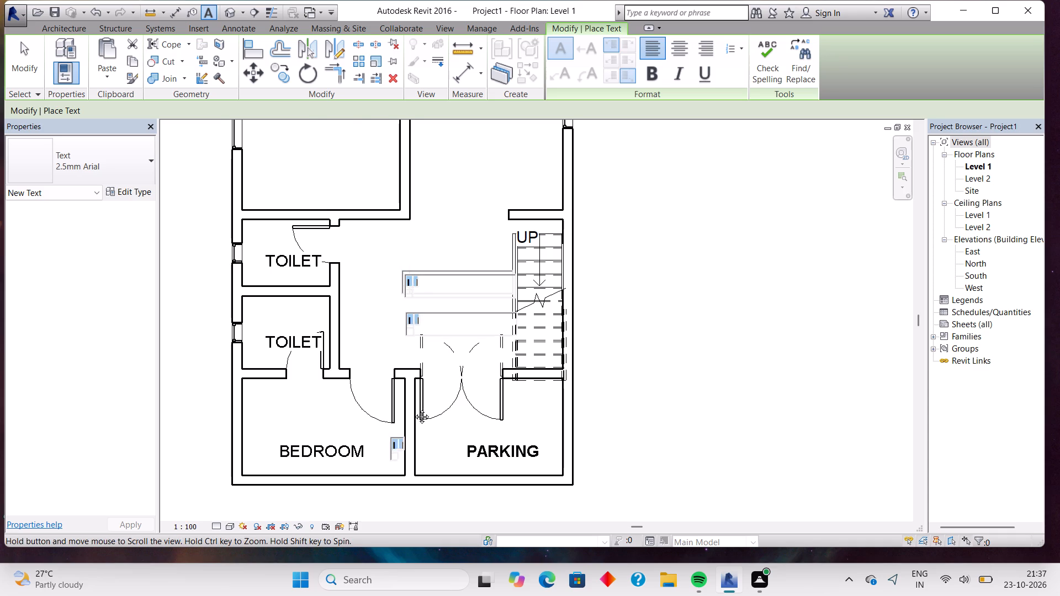
middle_drag(414, 408, 414, 410)
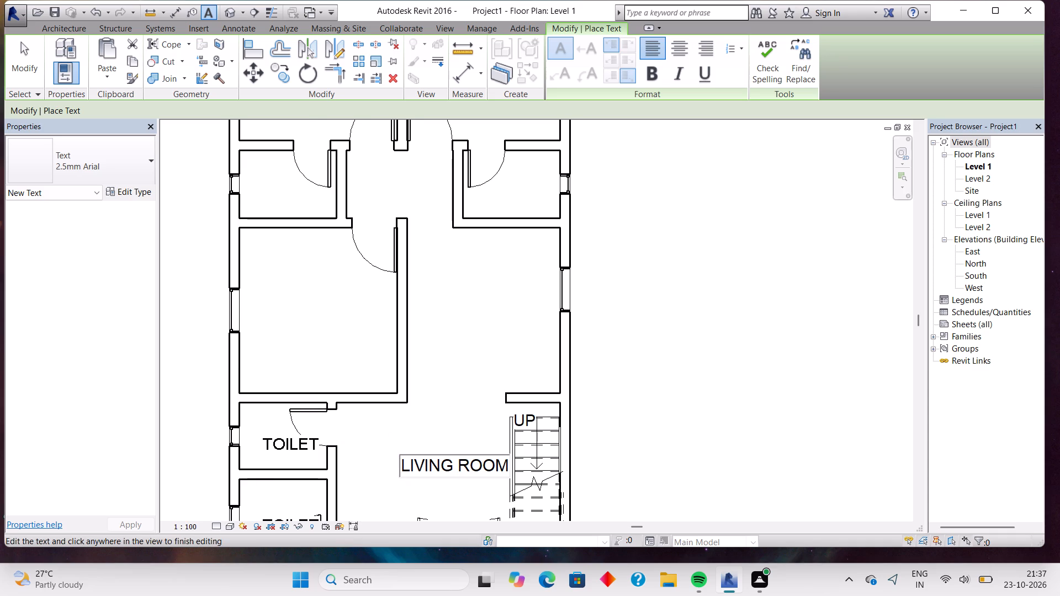
double_click(469, 293)
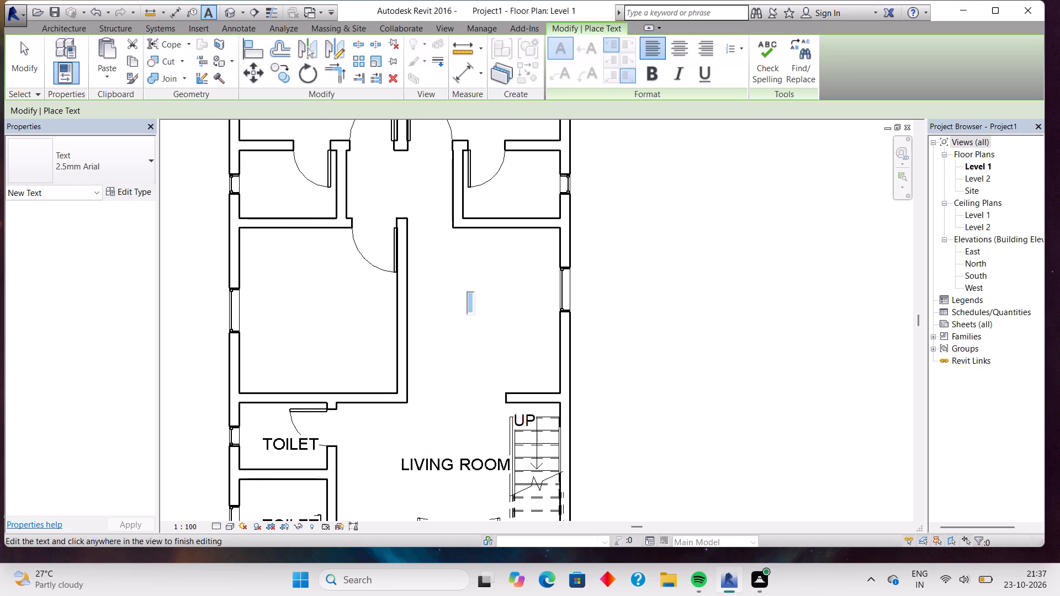
text(KITCHEN)
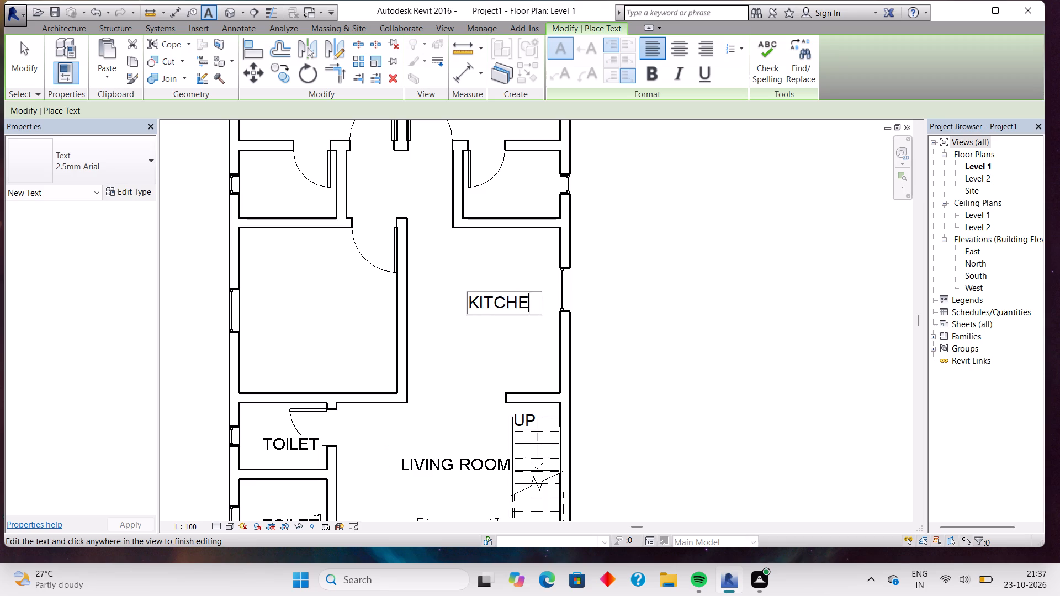
Label the room beside the kitchen BEDROOM, and both small rooms on either side of the passage above TOILET.
double_click(299, 294)
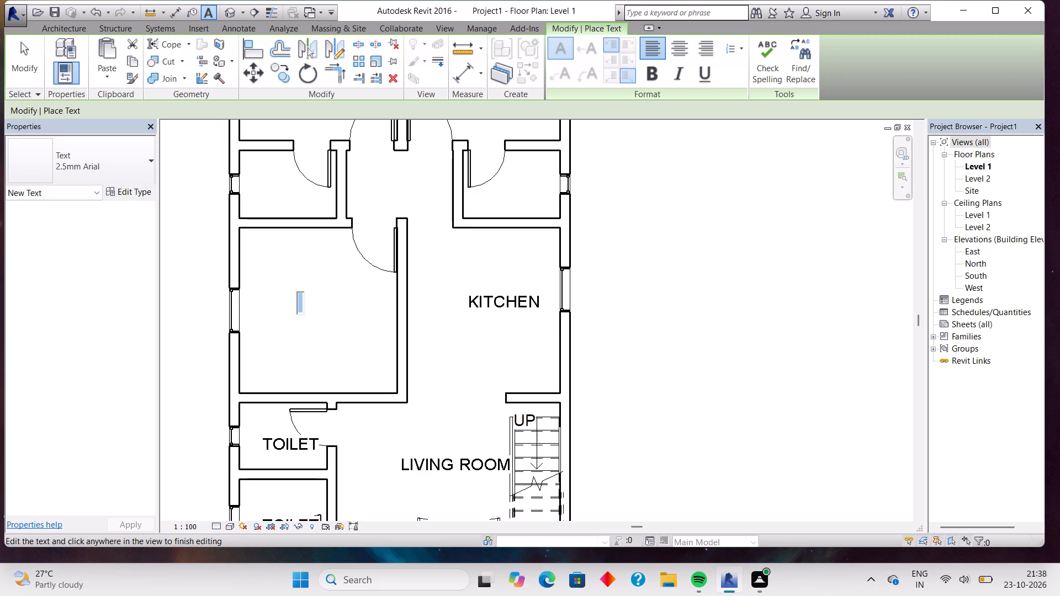
text(BEDROOM)
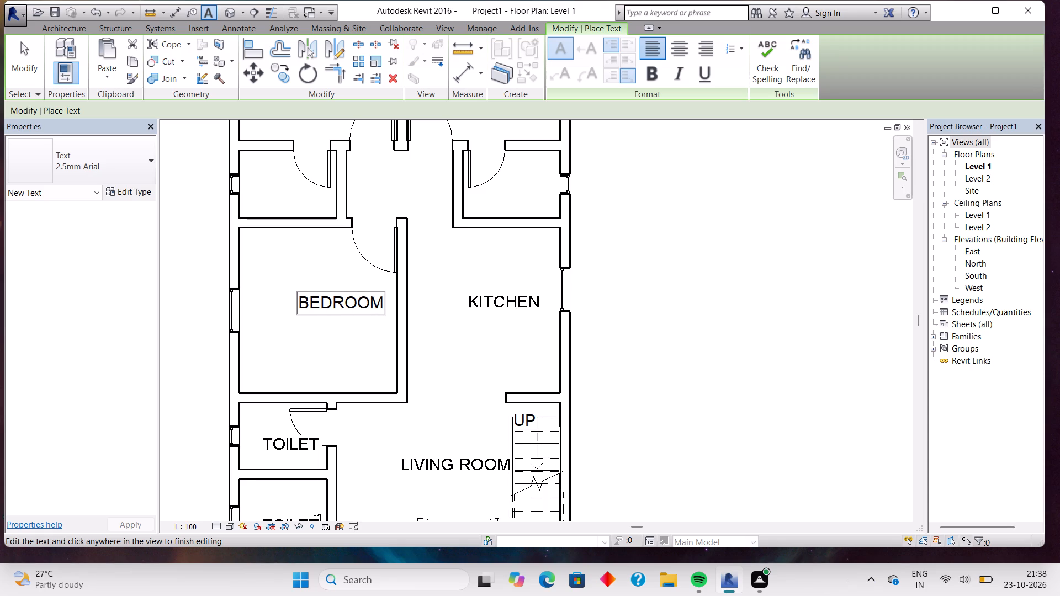
double_click(253, 183)
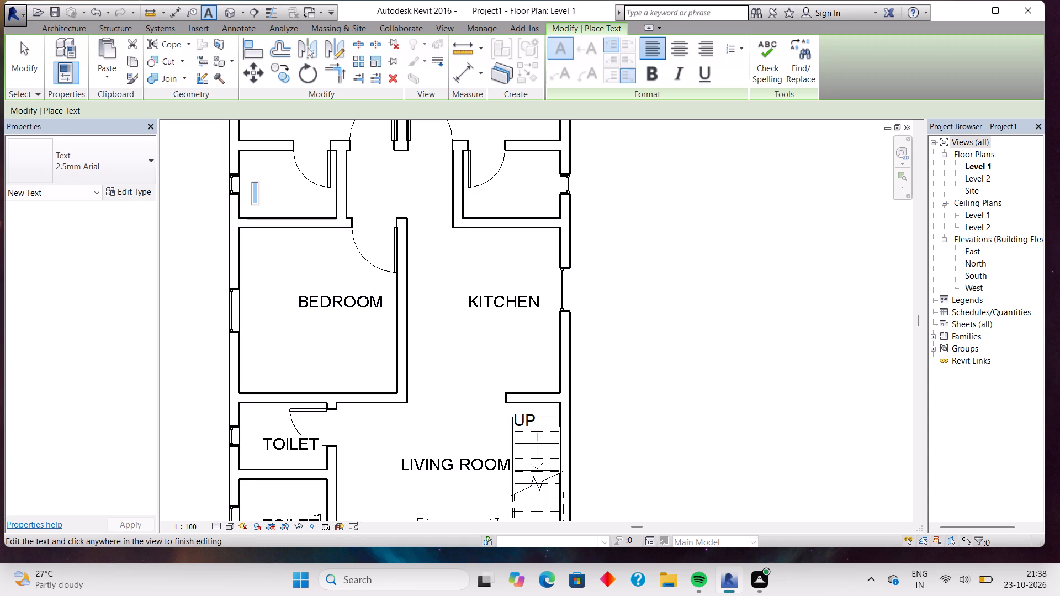
text(TOILET)
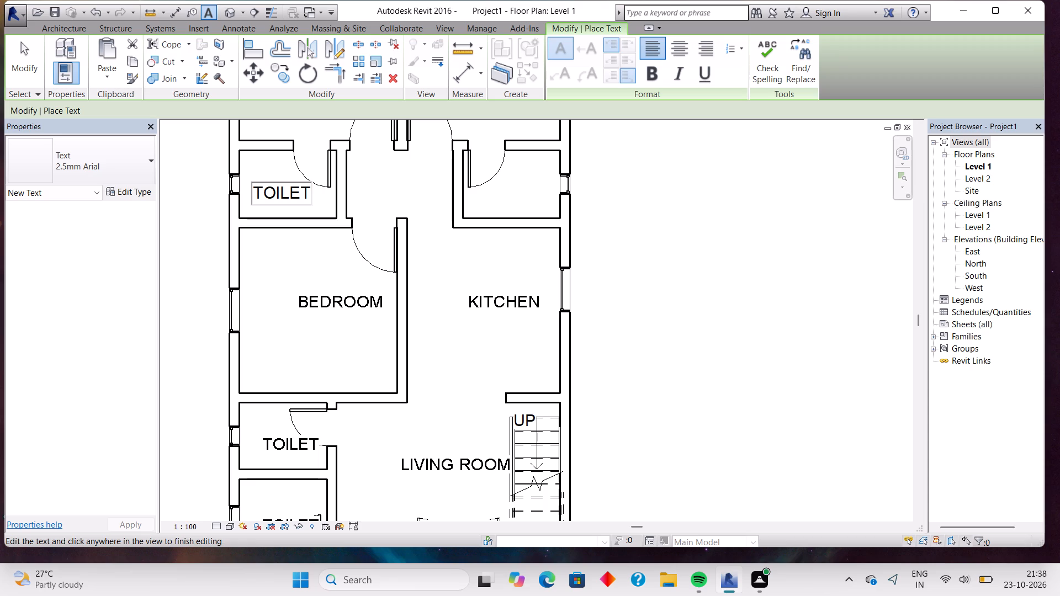
double_click(479, 189)
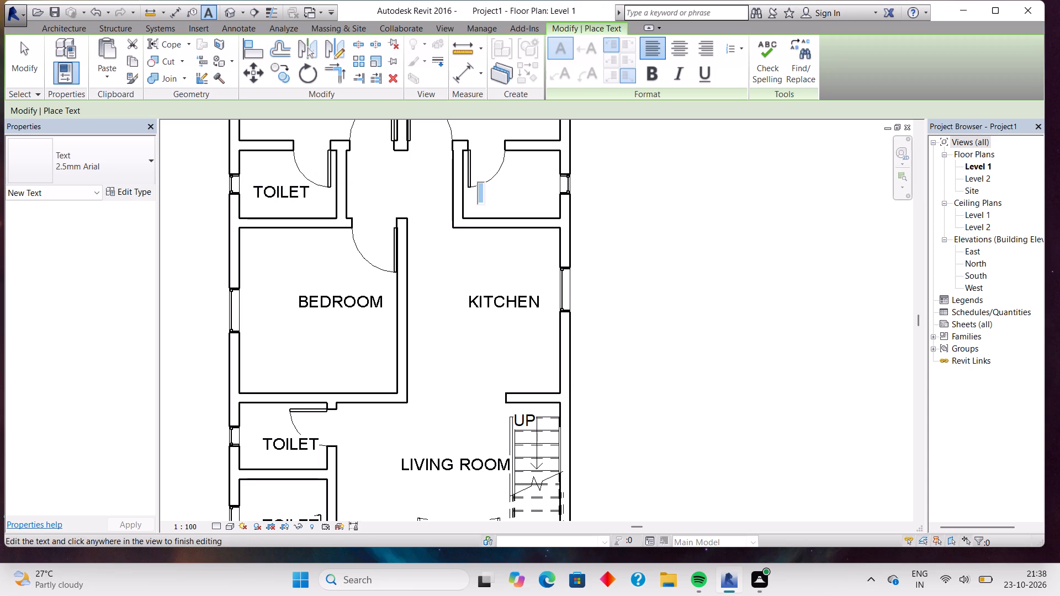
text(TOILET)
Add a text note reading BEDROOM-1 in the top-left room of the plan.
middle_drag(479, 189, 502, 296)
middle_click(500, 297)
middle_click(500, 302)
middle_click(500, 303)
scroll(490, 272, up, 7)
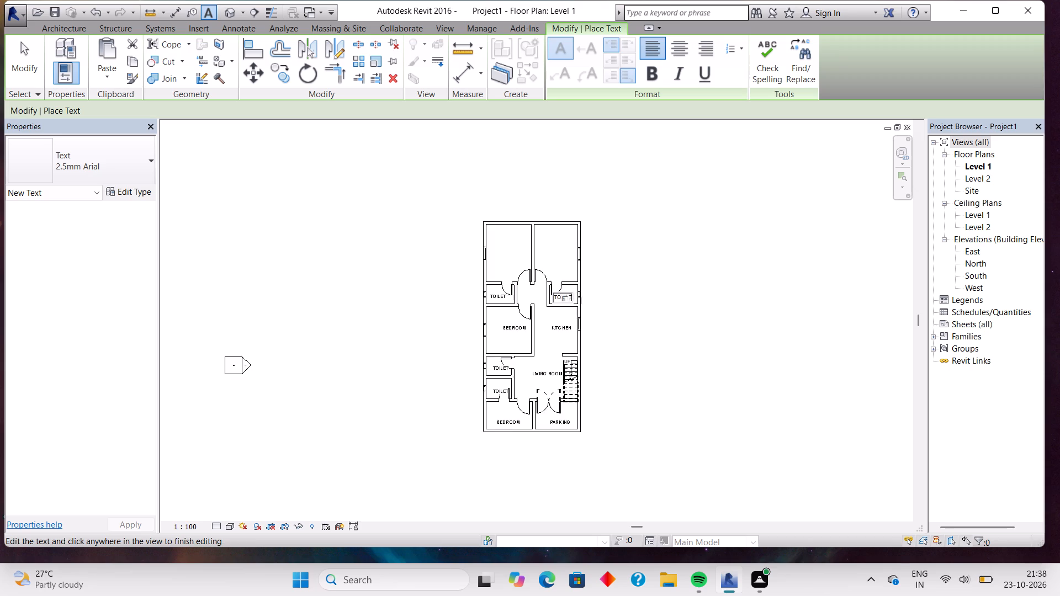
scroll(490, 272, up, 6)
click(514, 181)
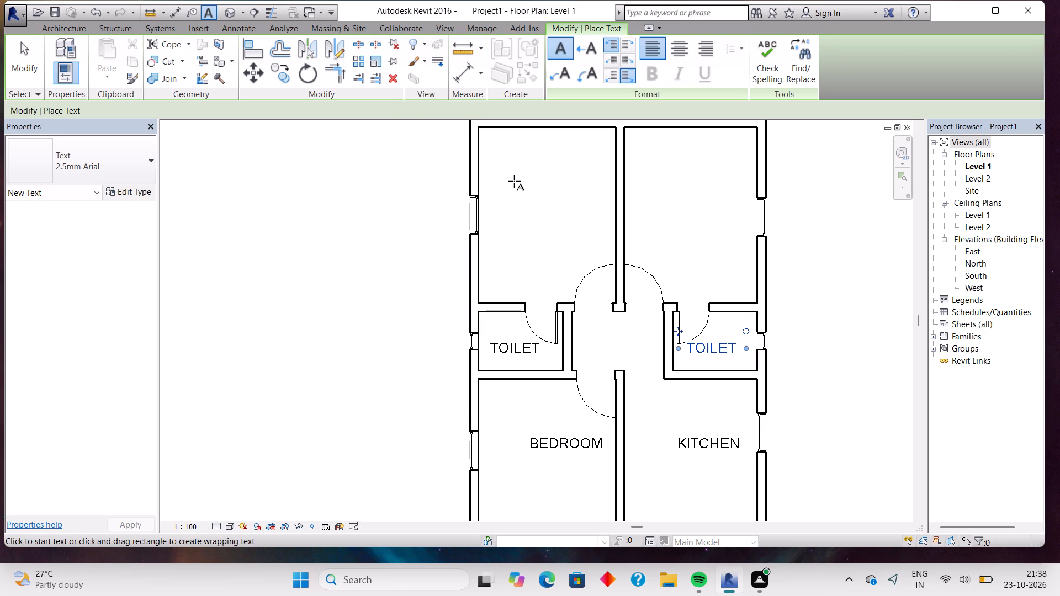
click(514, 181)
text(BEDROOM)
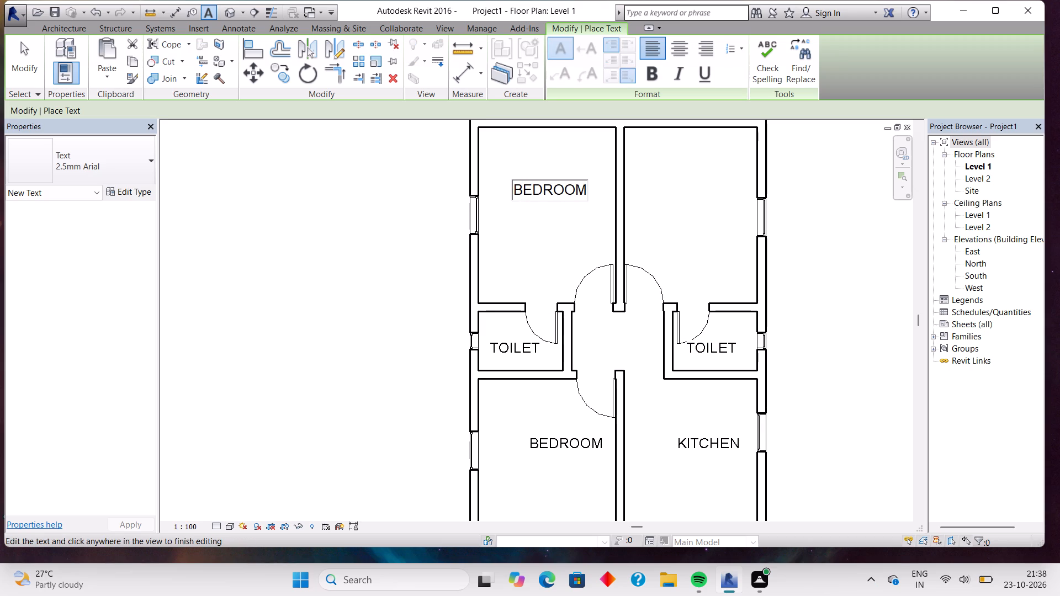
text(-1)
Add a text note reading BEDROOM-2 in the top-right room of the plan.
double_click(651, 184)
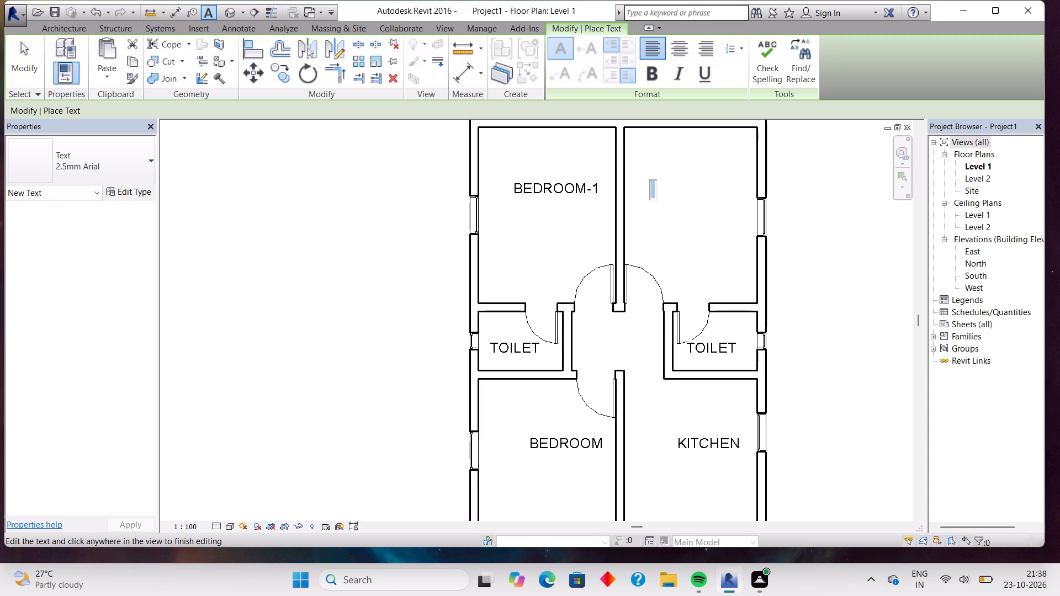
text(BED)
text(ROOM)
key(space)
key(BackSpace)
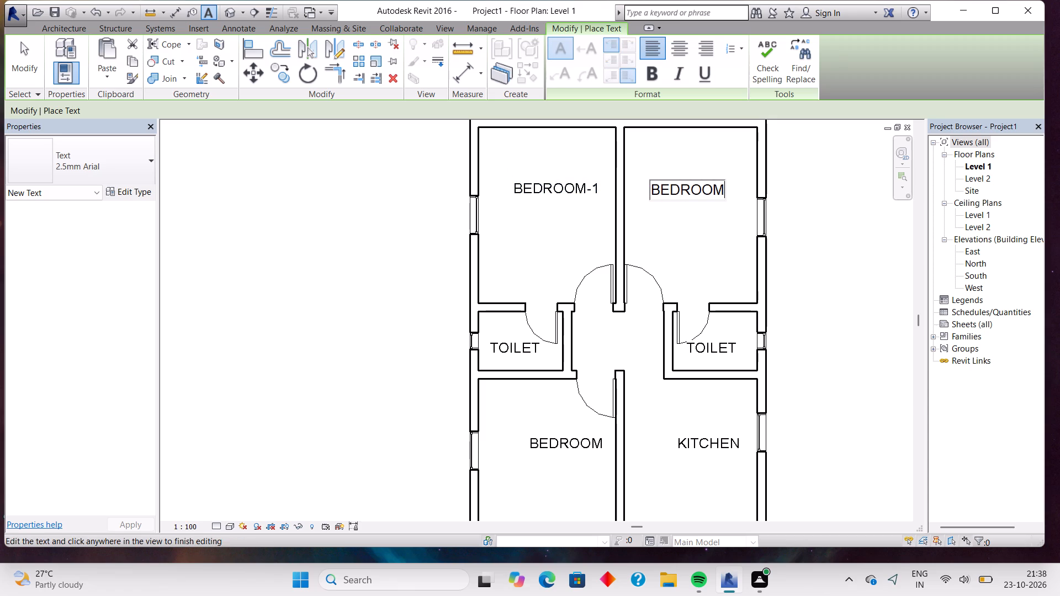
text(-3)
key(BackSpace)
key(2)
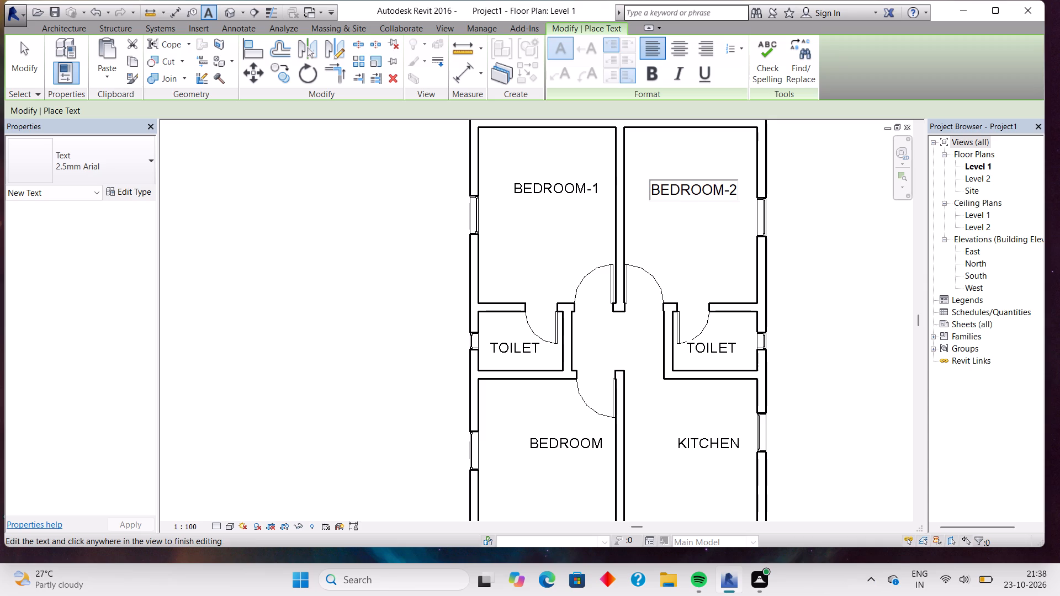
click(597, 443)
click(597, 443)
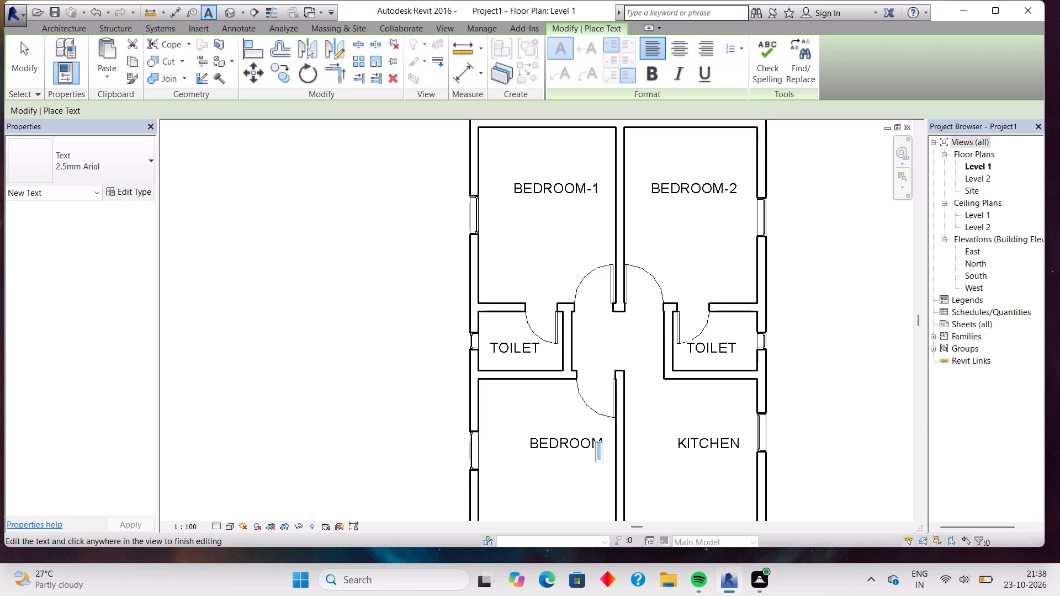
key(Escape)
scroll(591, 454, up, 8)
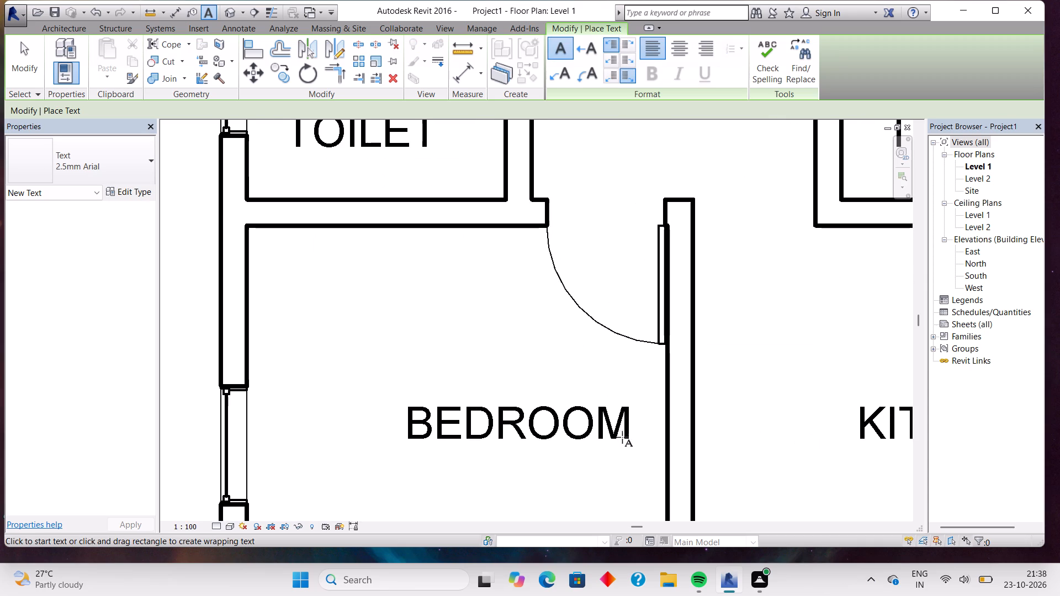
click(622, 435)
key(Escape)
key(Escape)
Change the BEDROOM label in the room beside the kitchen to BEDROOM-3.
click(622, 433)
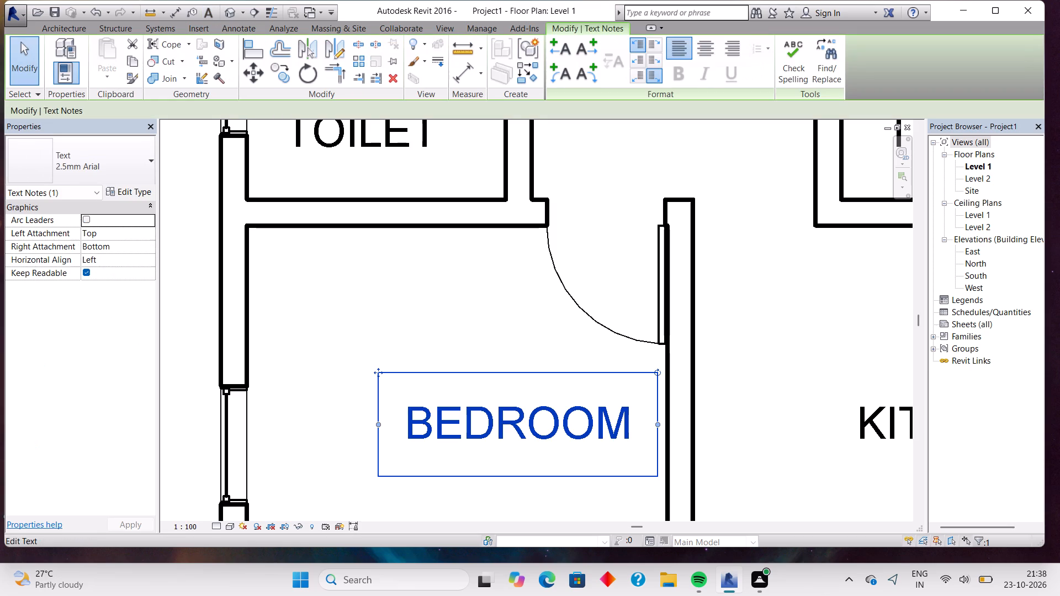
click(622, 433)
click(629, 419)
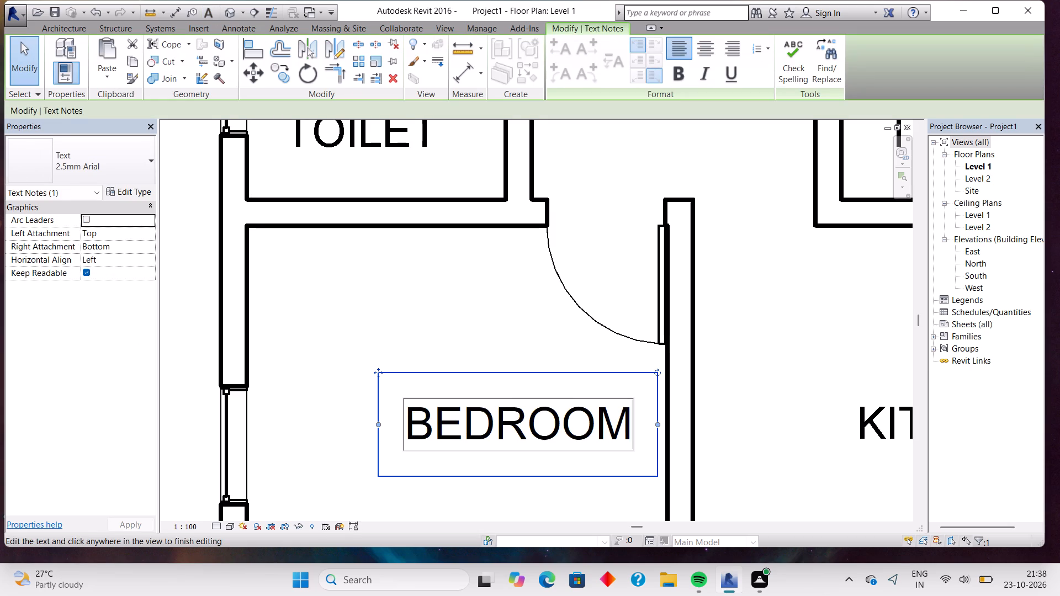
text(-3)
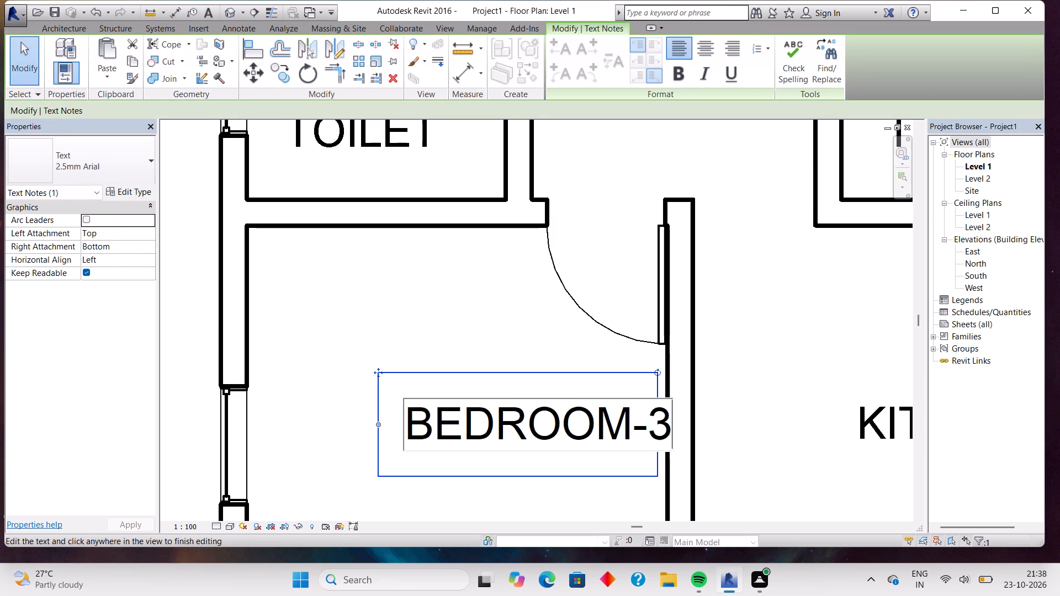
click(733, 414)
click(733, 414)
Change the BEDROOM label in the bottom-left room, beside the parking, to BEDROOM-4.
scroll(733, 414, down, 6)
middle_drag(733, 414, 629, 350)
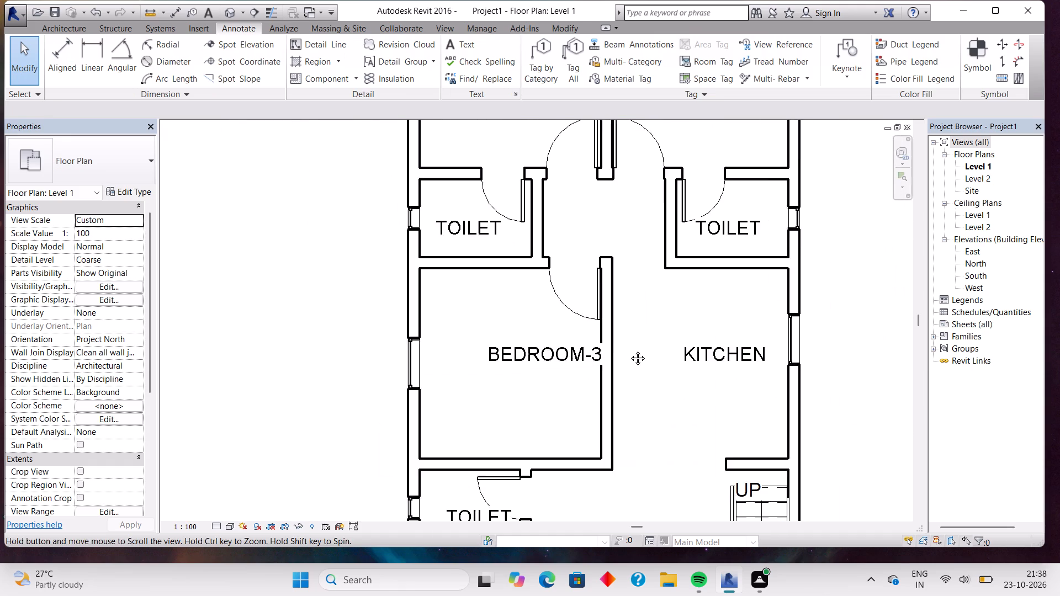
middle_drag(629, 350, 631, 322)
middle_drag(630, 296, 634, 264)
middle_drag(580, 386, 672, 153)
click(640, 451)
click(644, 441)
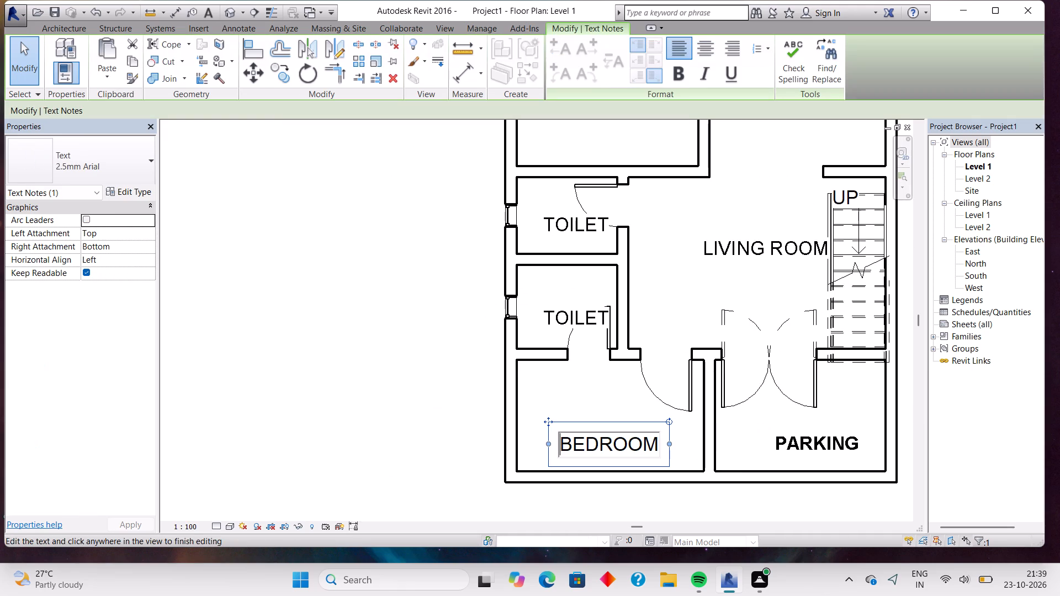
click(660, 444)
click(658, 444)
text(-4)
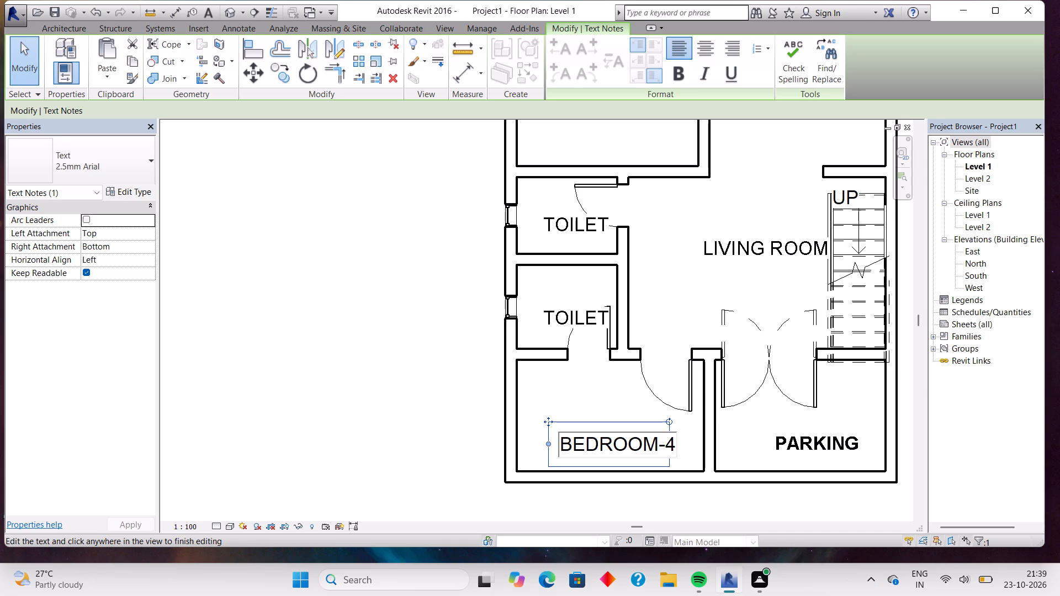
click(688, 434)
click(689, 434)
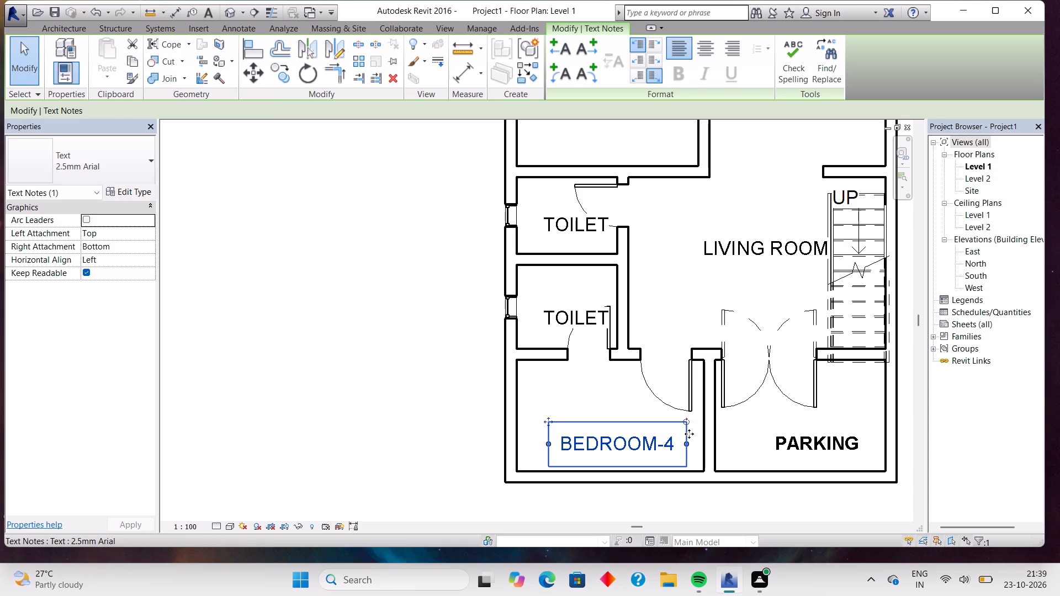
Nudge the BEDROOM-3 label left, clear of the wall shared with the kitchen.
middle_drag(666, 273, 699, 510)
click(693, 308)
key(Left)
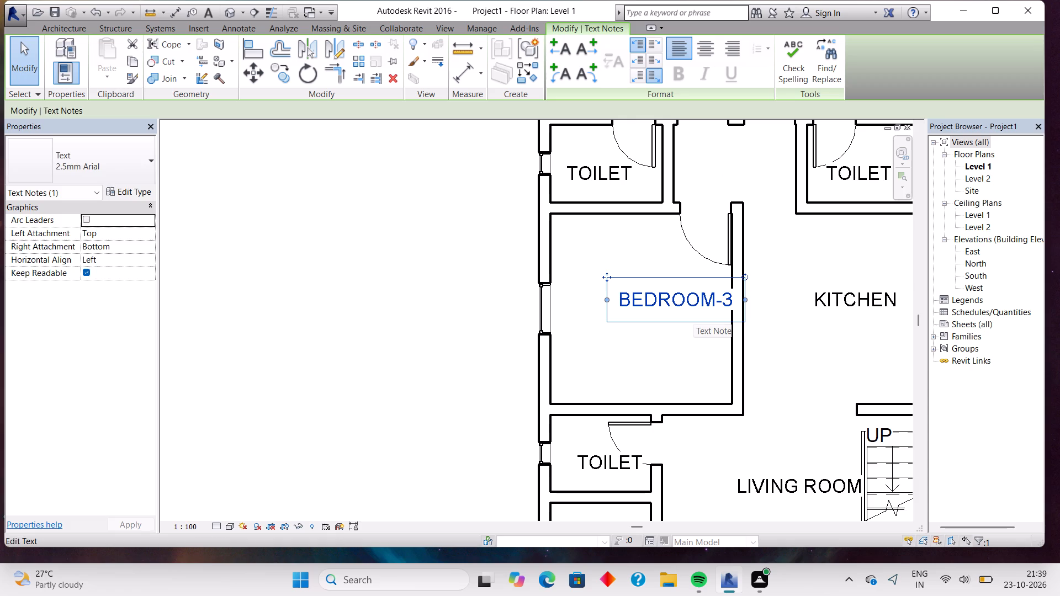
key(Left)
key(Left)
key(Left)
key(Left)
key(Left)
key(Left)
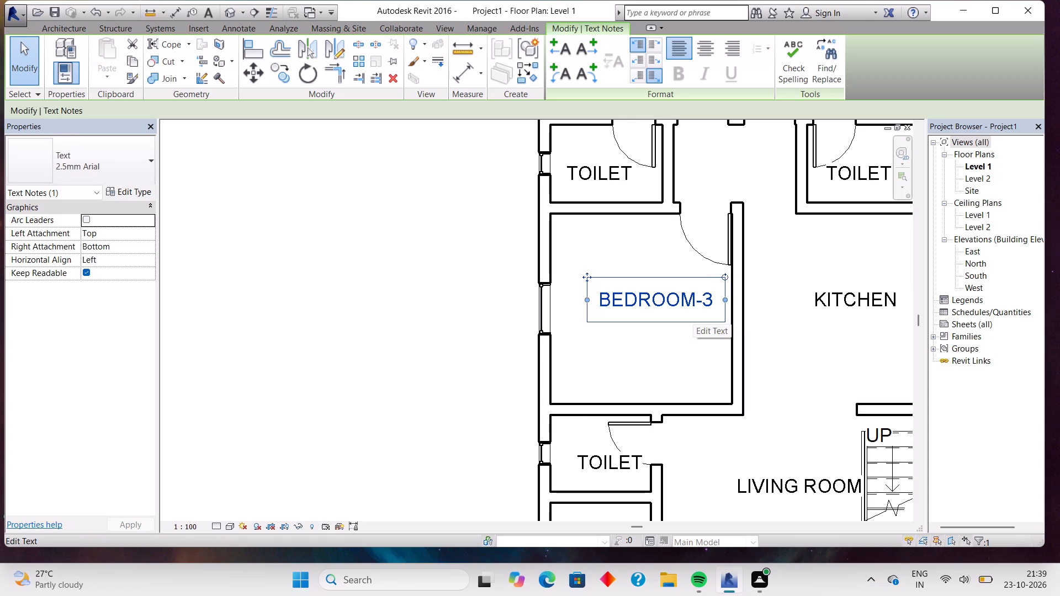
Nudge the BEDROOM-3 label further left so it sits more centrally between its room's side walls.
key(Left)
key(Left)
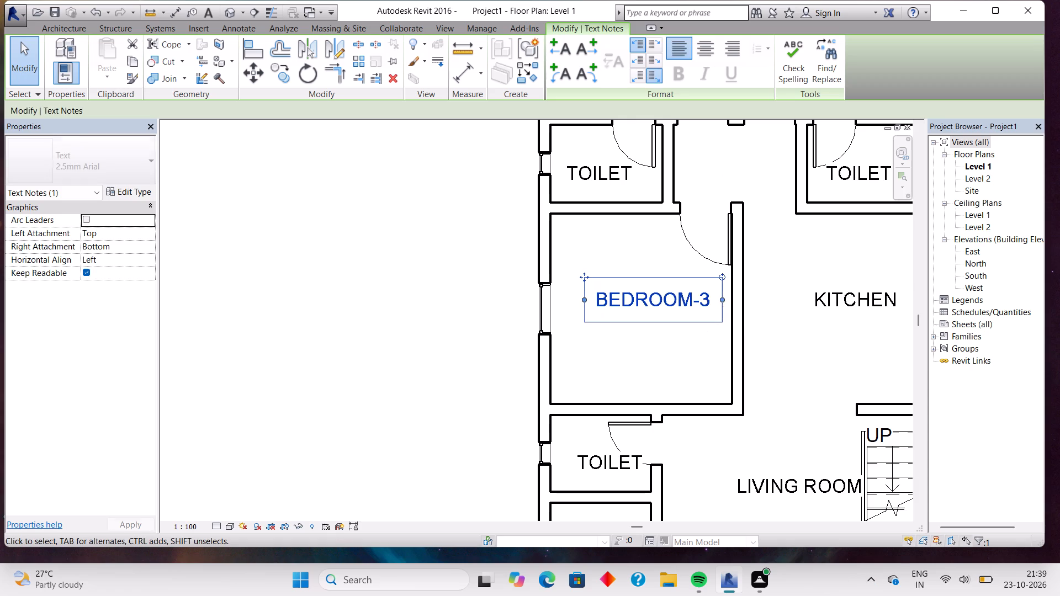
key(Left)
key(Left)
key(Left)
key(Left)
Nudge the TOILET label in the room directly below BEDROOM-3 left, clear of the wall beside its door.
scroll(708, 332, down, 6)
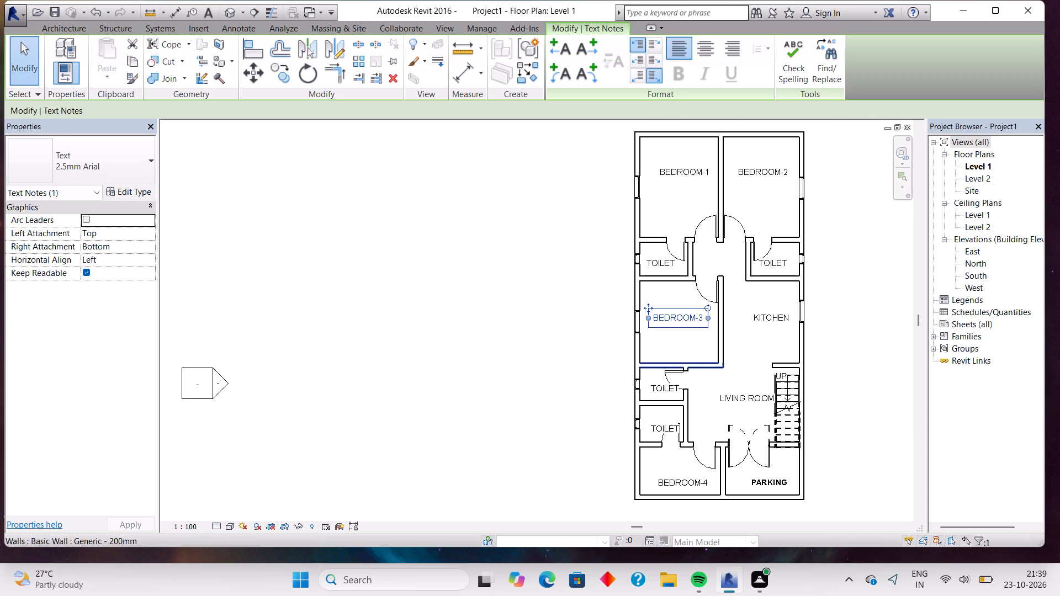
click(661, 388)
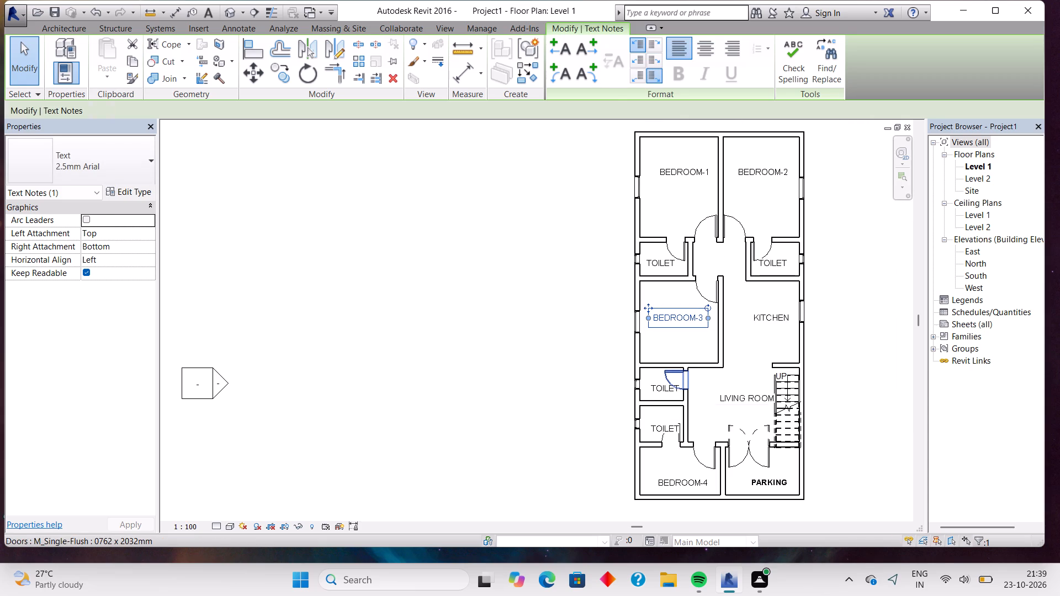
scroll(661, 388, up, 9)
click(658, 396)
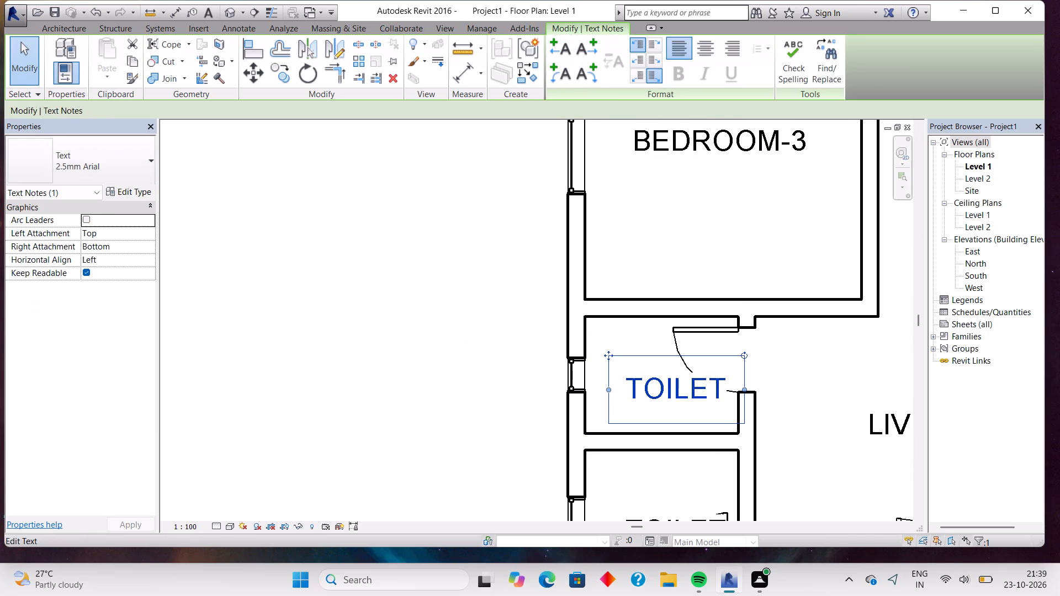
key(Left)
key(Left)
key(Left)
key(Left)
key(Left)
key(Left)
key(Left)
key(Left)
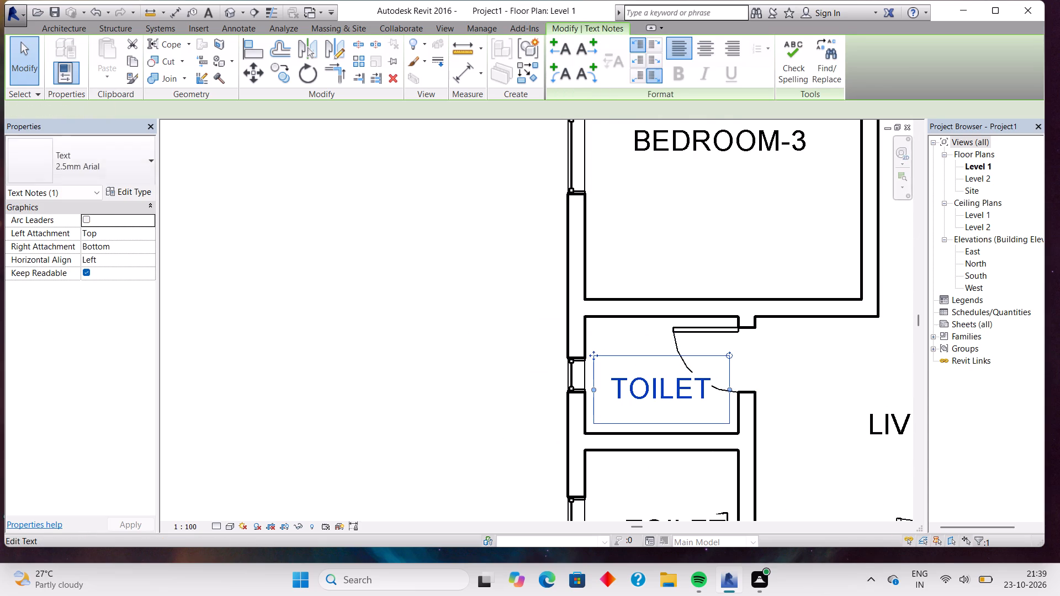
Nudge the TOILET label in the room directly above BEDROOM-4 left and up, clear of its door swing.
scroll(658, 396, down, 4)
middle_drag(672, 432, 686, 349)
click(671, 378)
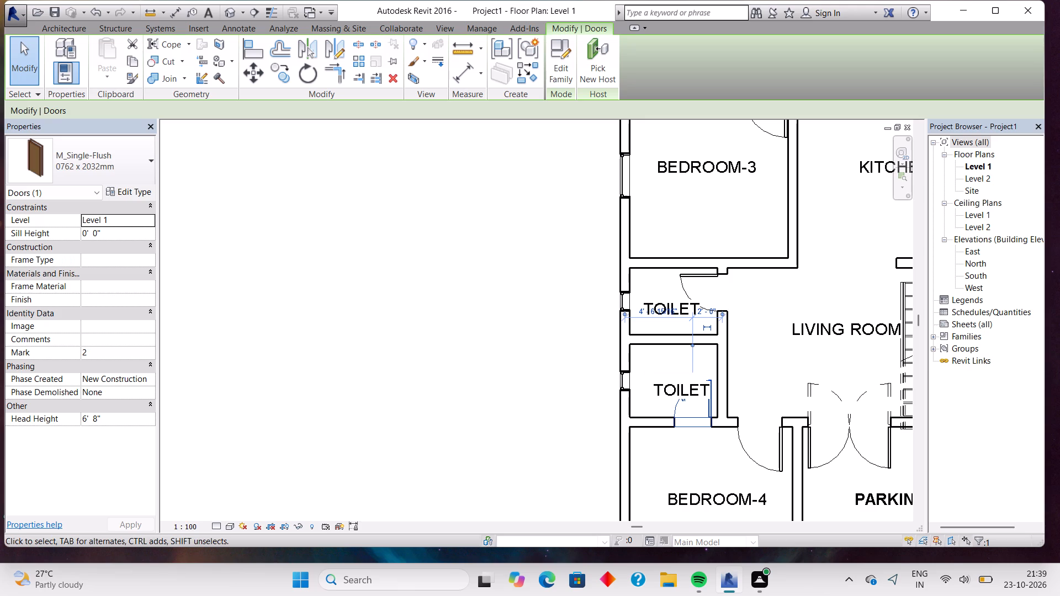
click(654, 383)
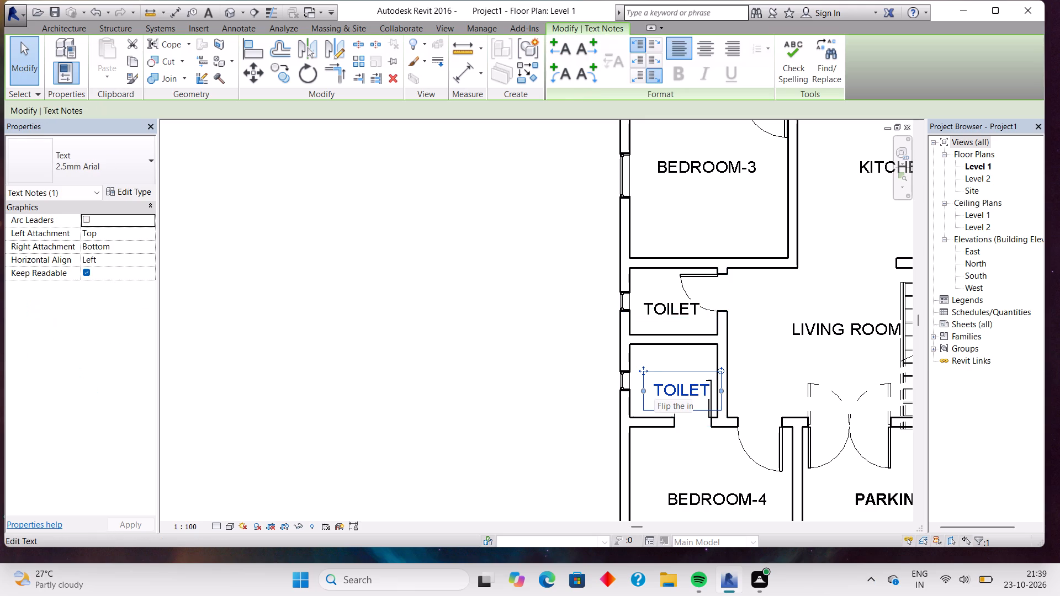
key(Left)
key(Left)
key(Up)
key(Up)
key(Up)
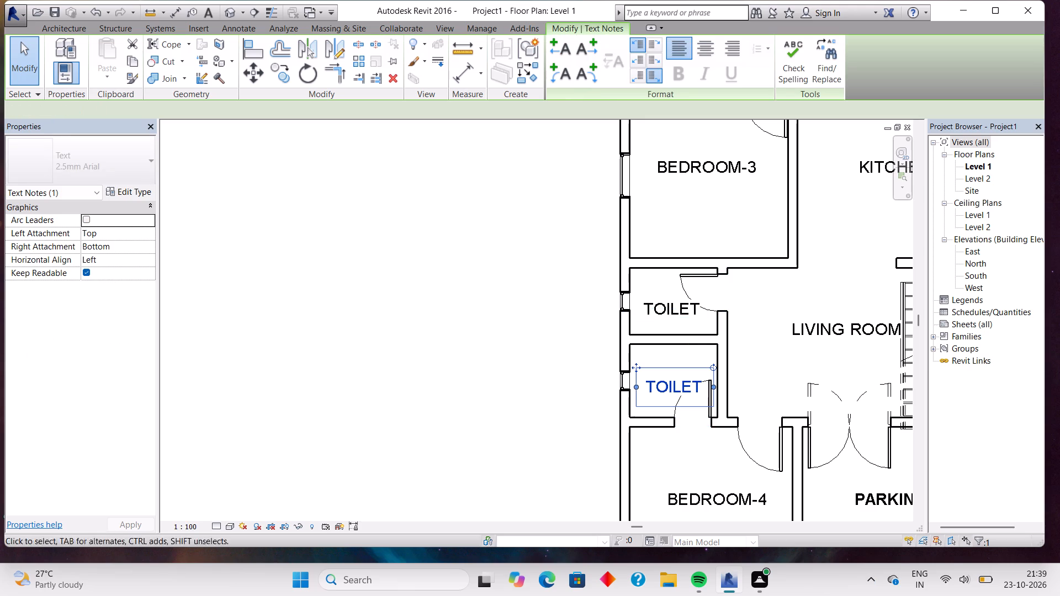
key(Up)
key(Up)
Nudge the BEDROOM-4 and PARKING labels slightly left within their rooms.
click(746, 496)
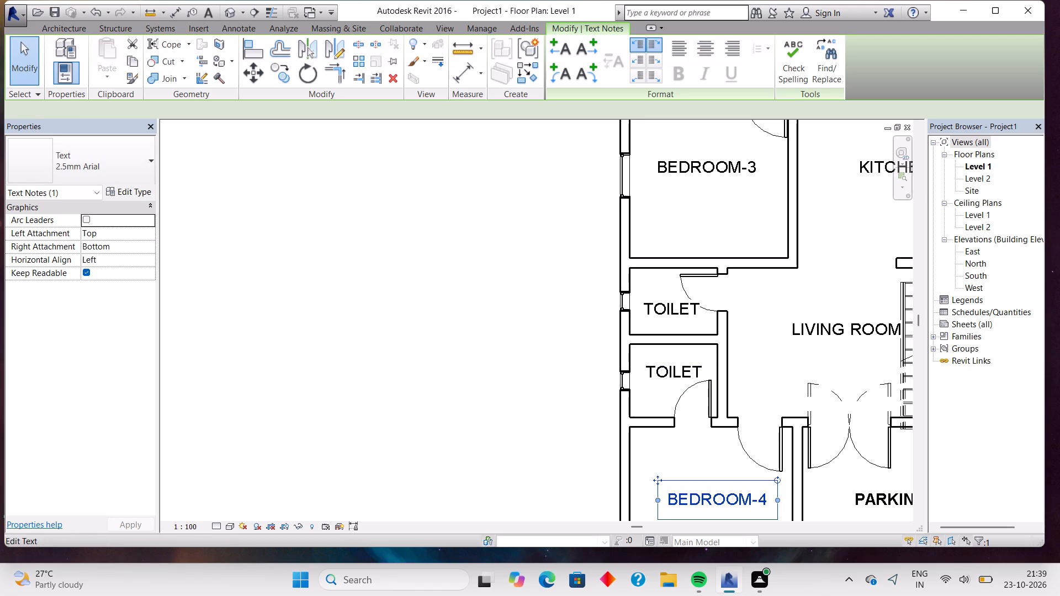
key(Left)
key(Left)
scroll(746, 496, down, 3)
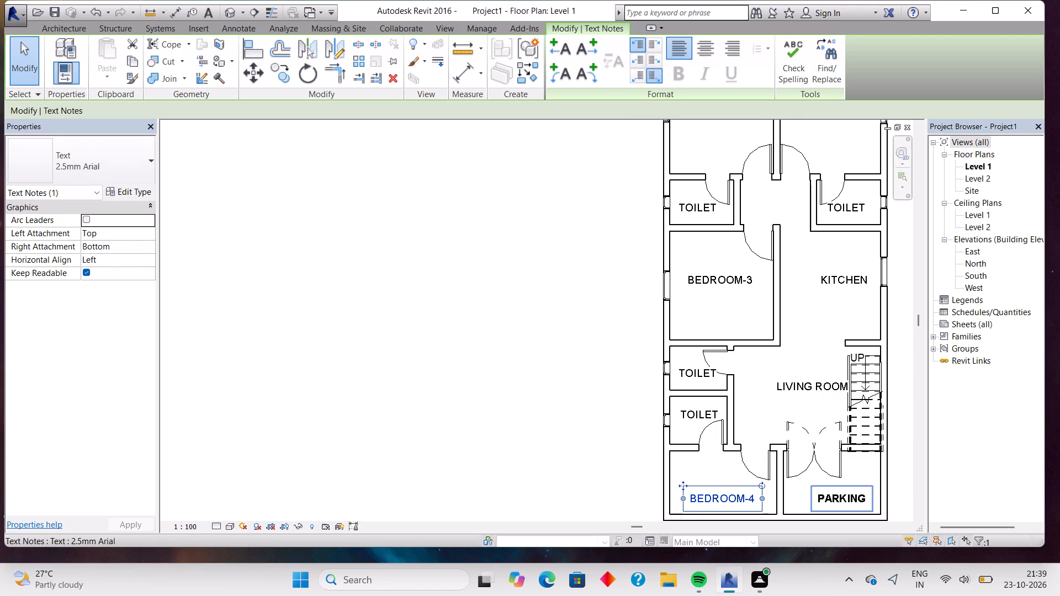
click(835, 497)
key(Left)
Nudge the LIVING ROOM label left, clear of the stair, and shift the KITCHEN label left within its room.
scroll(835, 497, down, 2)
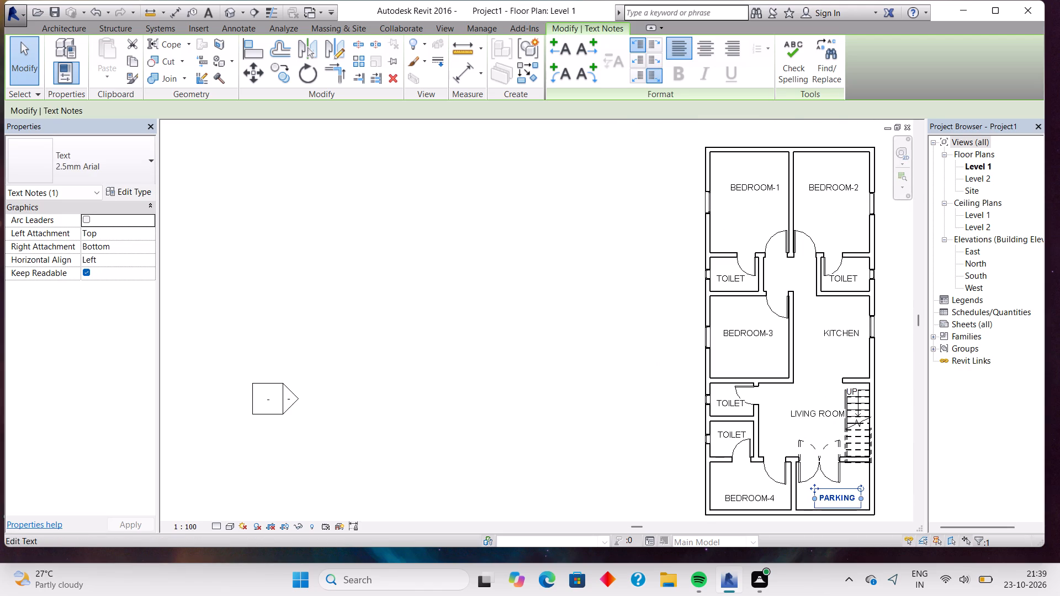
click(826, 418)
key(Left)
key(Left)
key(Left)
key(Left)
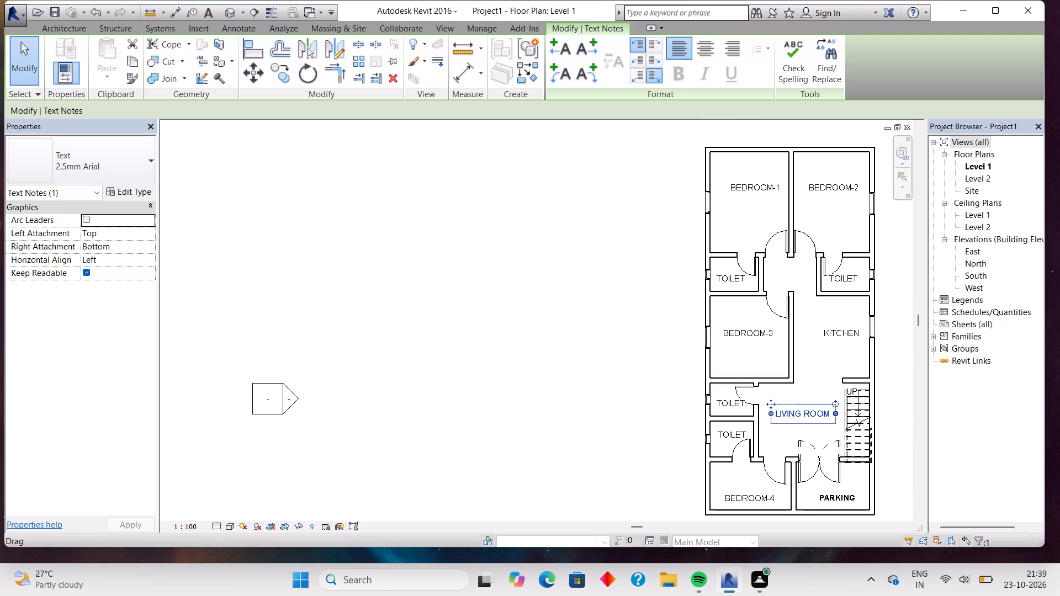
click(826, 331)
key(Left)
key(Left)
key(Left)
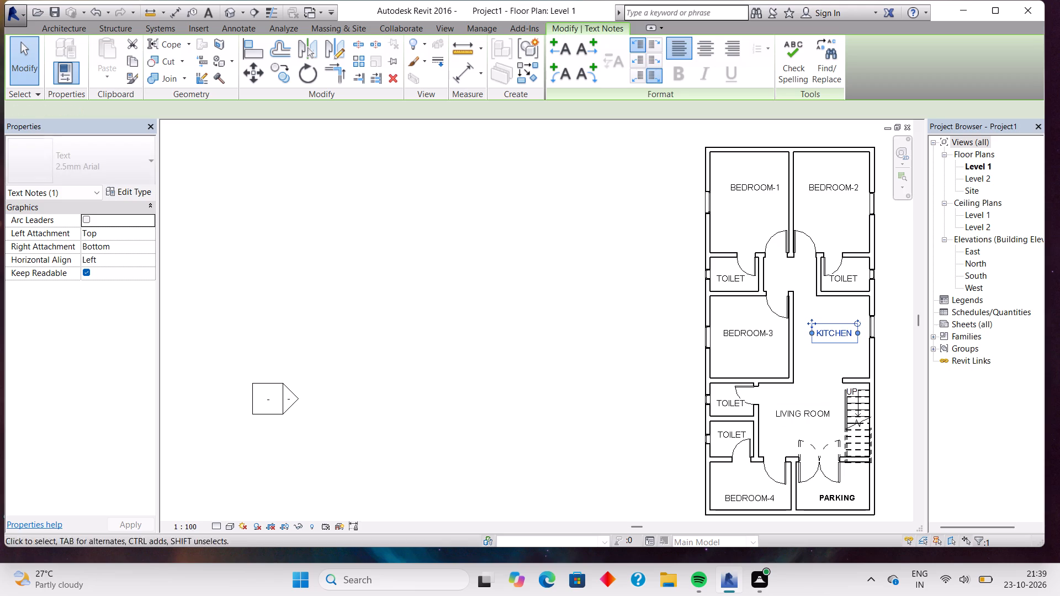
Nudge the TOILET label in the room between BEDROOM-2 and the kitchen right, away from its door swing.
click(849, 285)
key(Right)
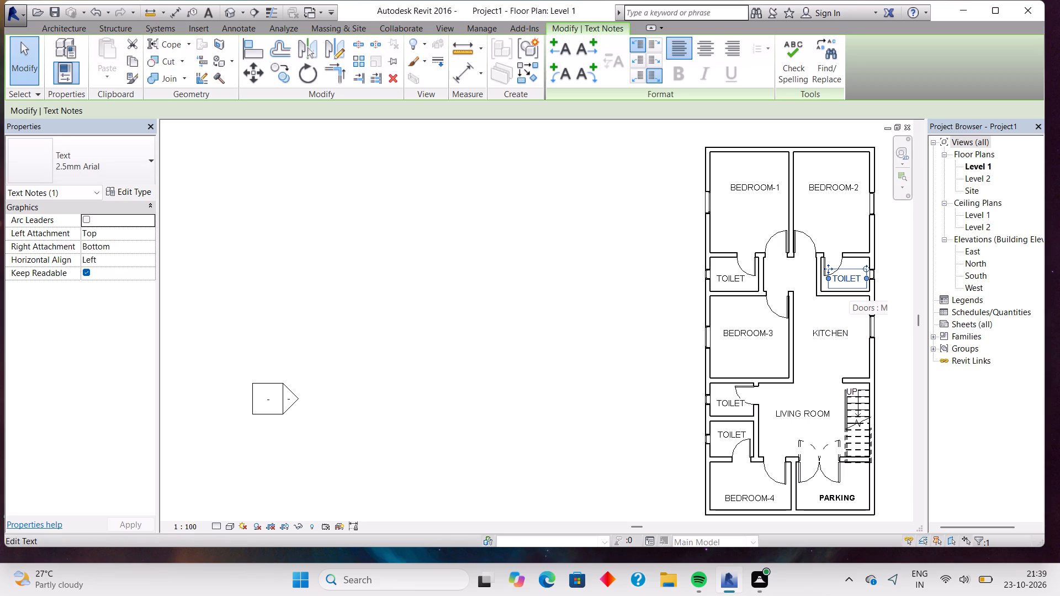
click(810, 372)
In the visibility/graphic overrides for the Level 1 plan, set the Walls cut pattern colour to black.
middle_drag(810, 372, 746, 362)
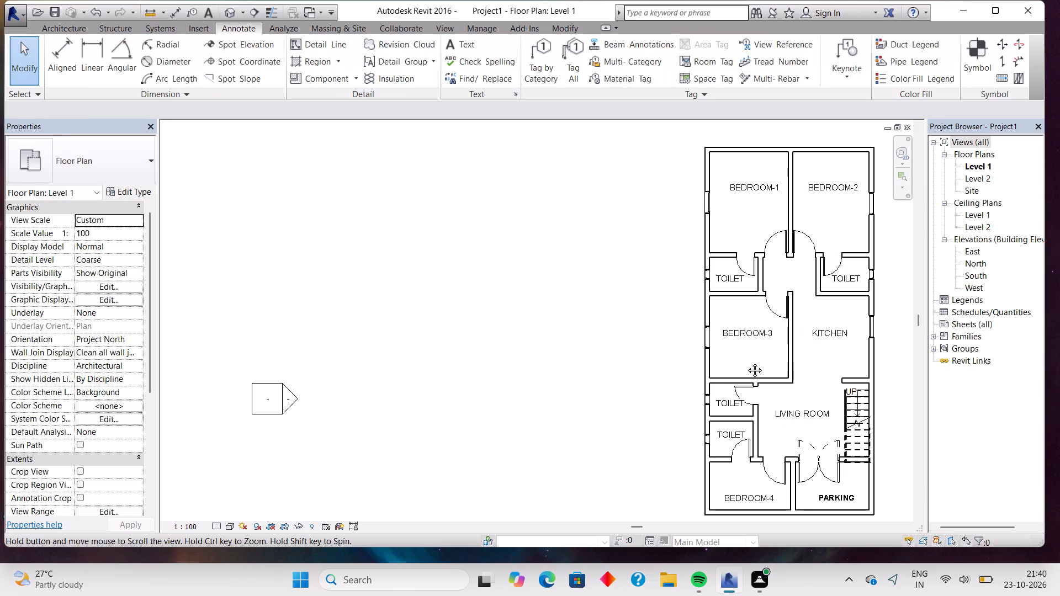
middle_drag(746, 362, 622, 356)
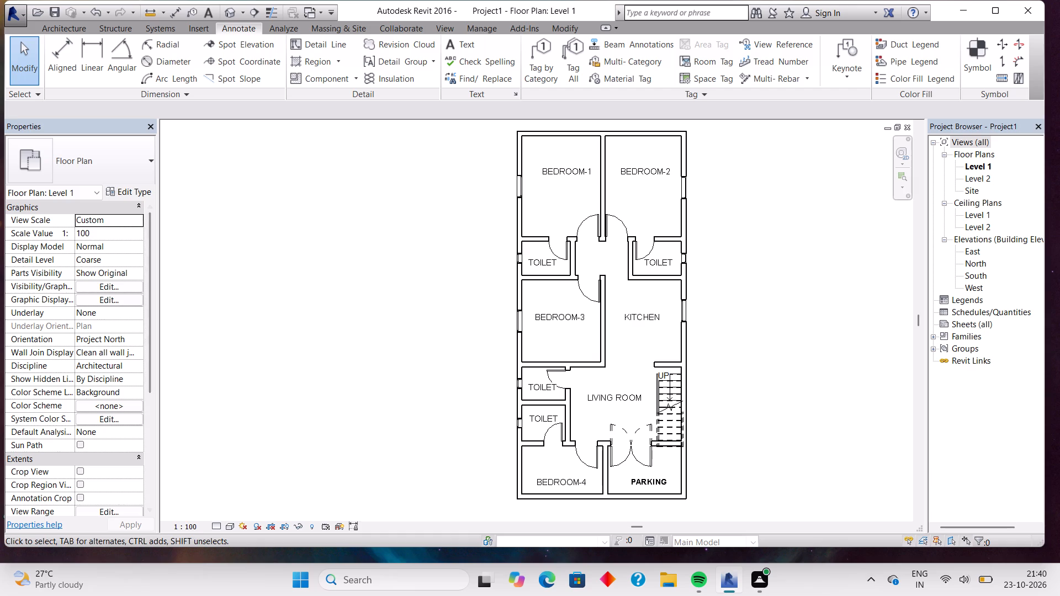
click(131, 284)
scroll(643, 295, down, 7)
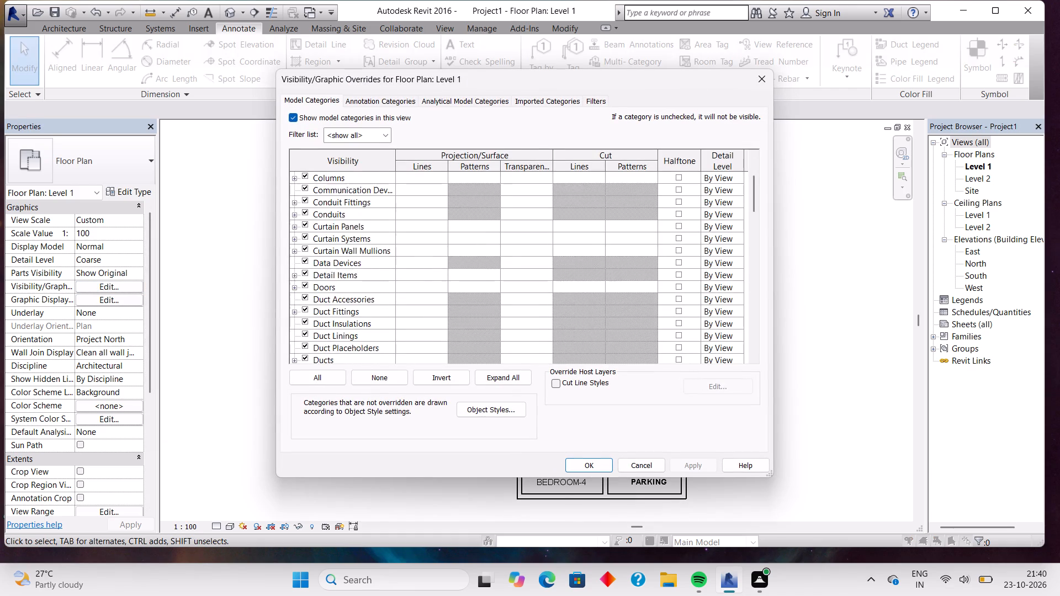
scroll(643, 295, down, 20)
scroll(643, 295, down, 20)
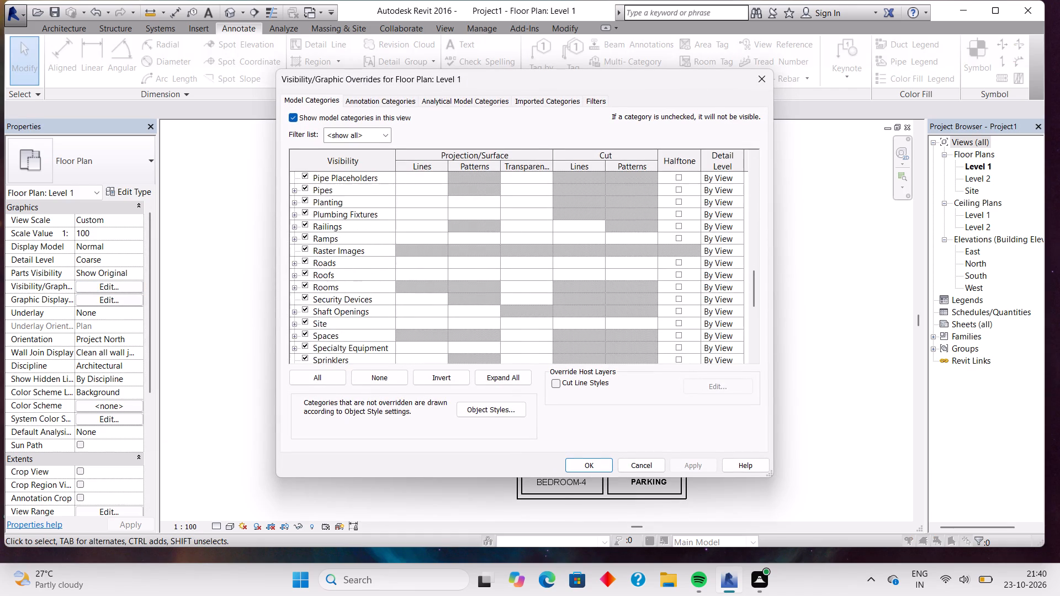
scroll(643, 295, down, 20)
scroll(643, 295, down, 3)
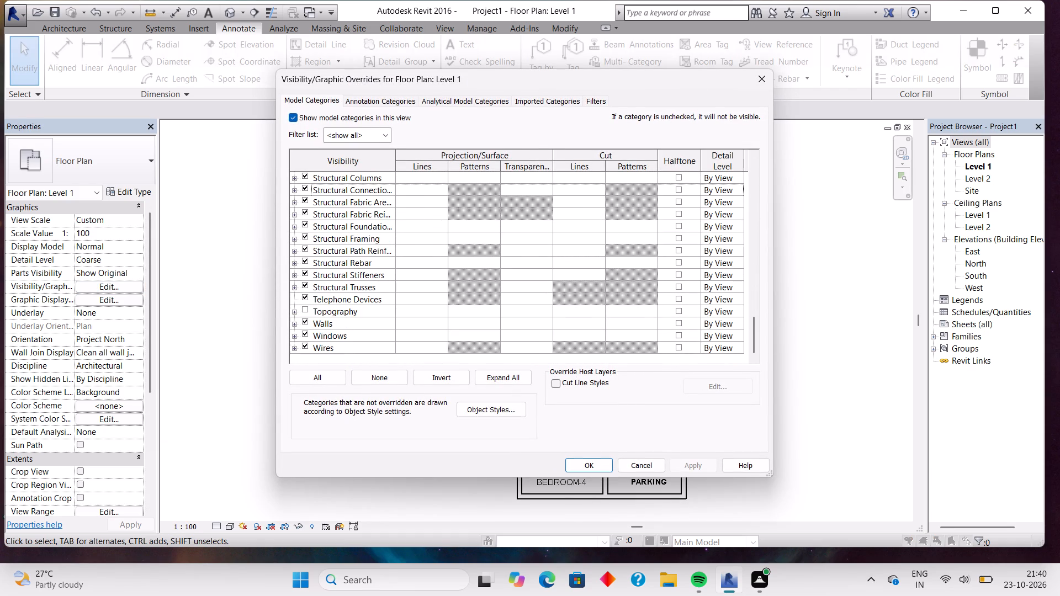
click(640, 322)
click(640, 321)
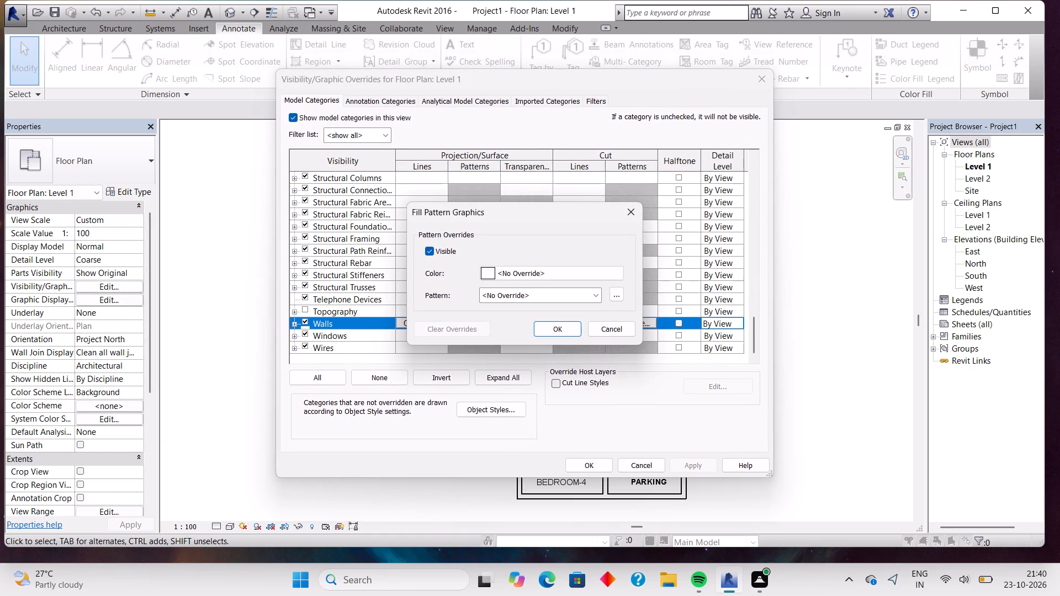
click(502, 274)
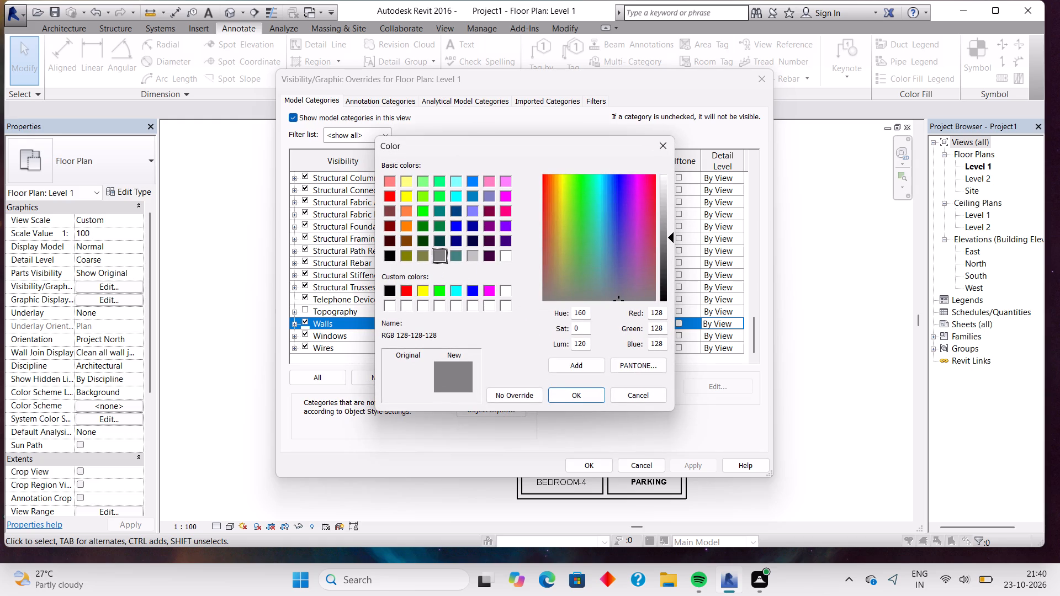
click(387, 290)
click(569, 393)
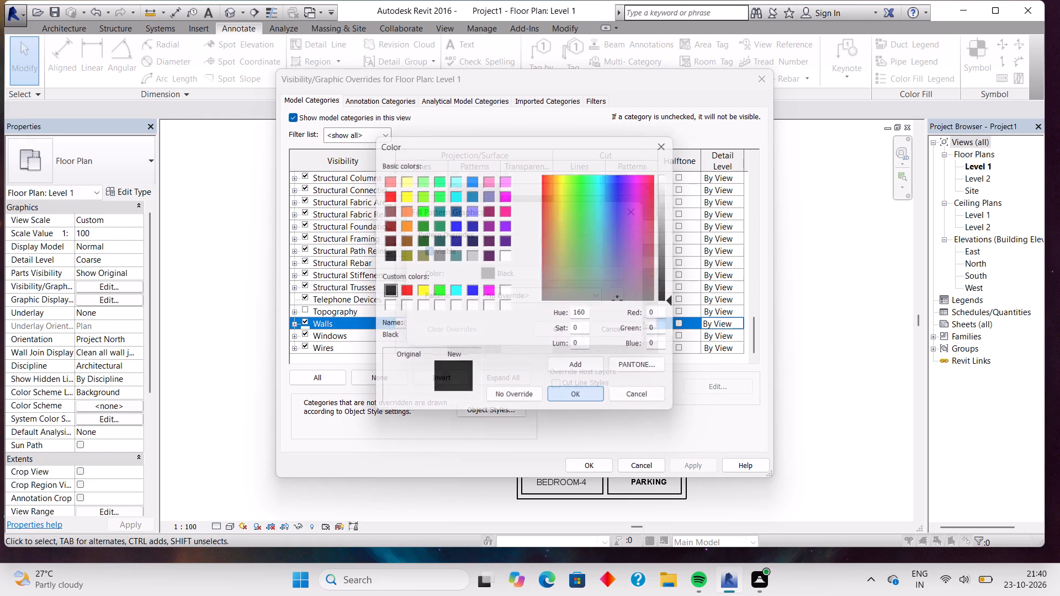
Set the Walls cut pattern to Solid fill and apply the overrides to the plan.
click(554, 294)
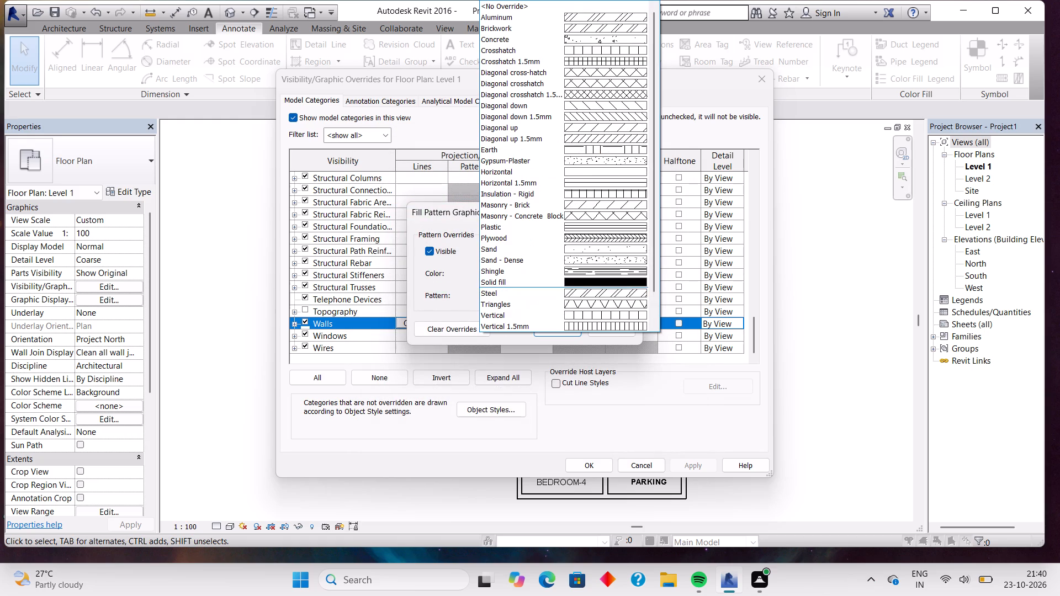
click(576, 283)
click(564, 327)
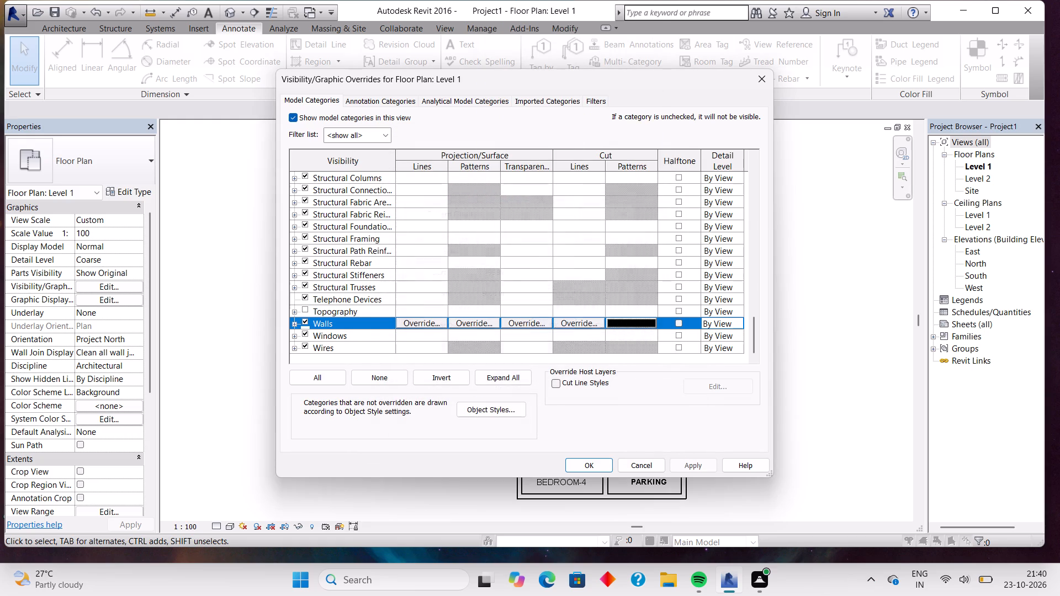
click(696, 467)
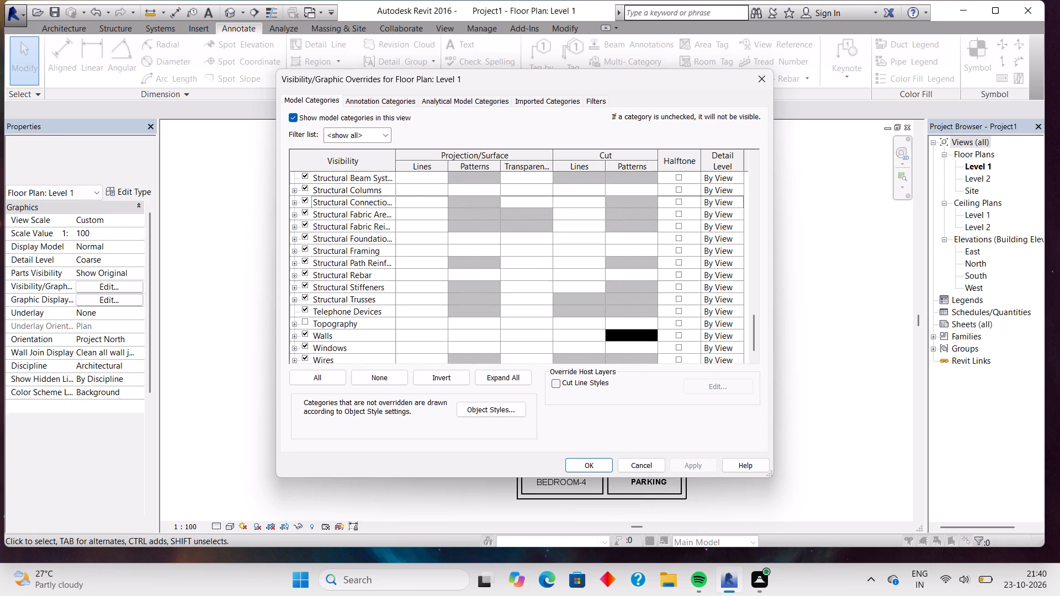
click(594, 465)
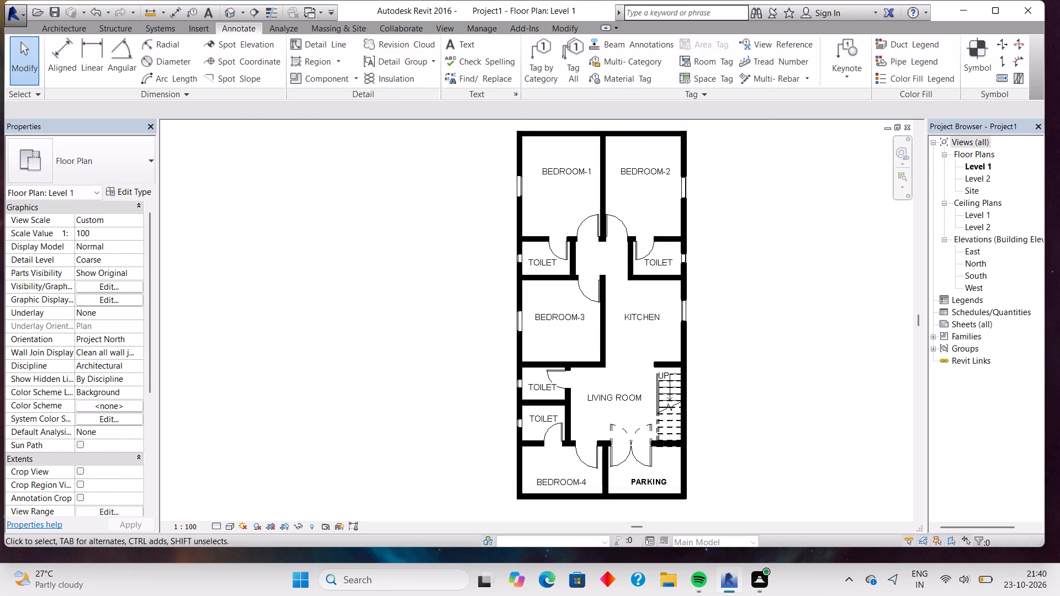
Trim the bottom exterior wall to a corner with the BEDROOM-4/PARKING partition, keeping the BEDROOM-4 side and opening the parking front.
scroll(748, 357, down, 1)
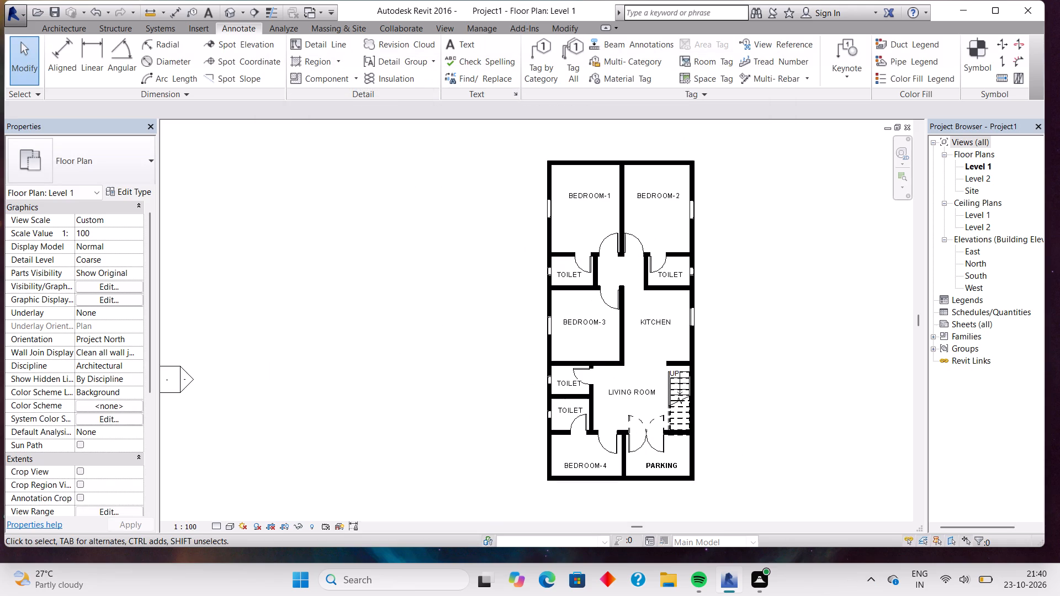
scroll(769, 337, down, 3)
middle_drag(769, 337, 733, 350)
scroll(730, 353, up, 4)
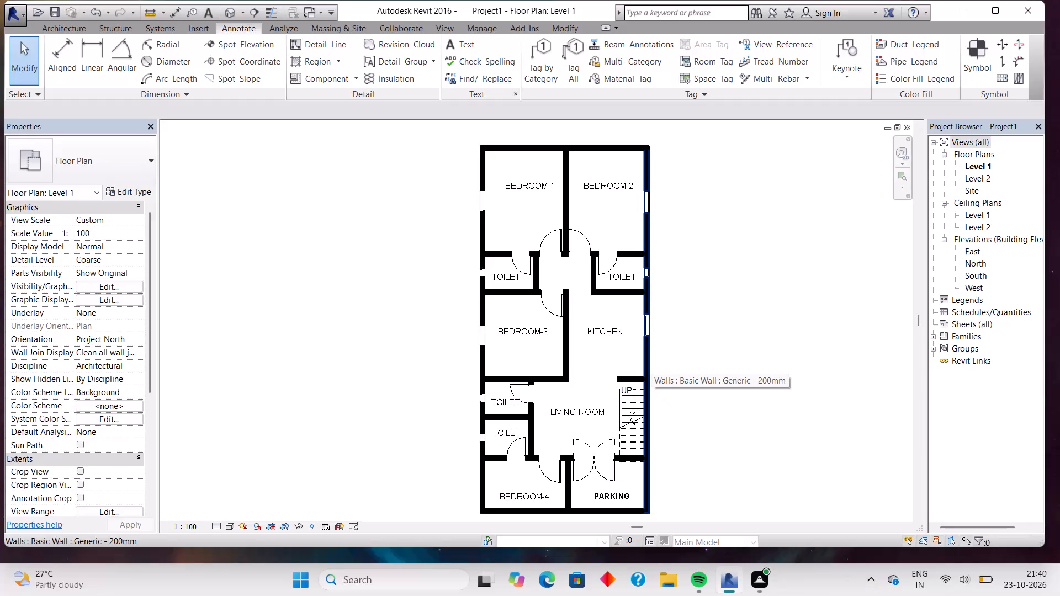
middle_drag(720, 462, 720, 389)
middle_drag(720, 389, 709, 397)
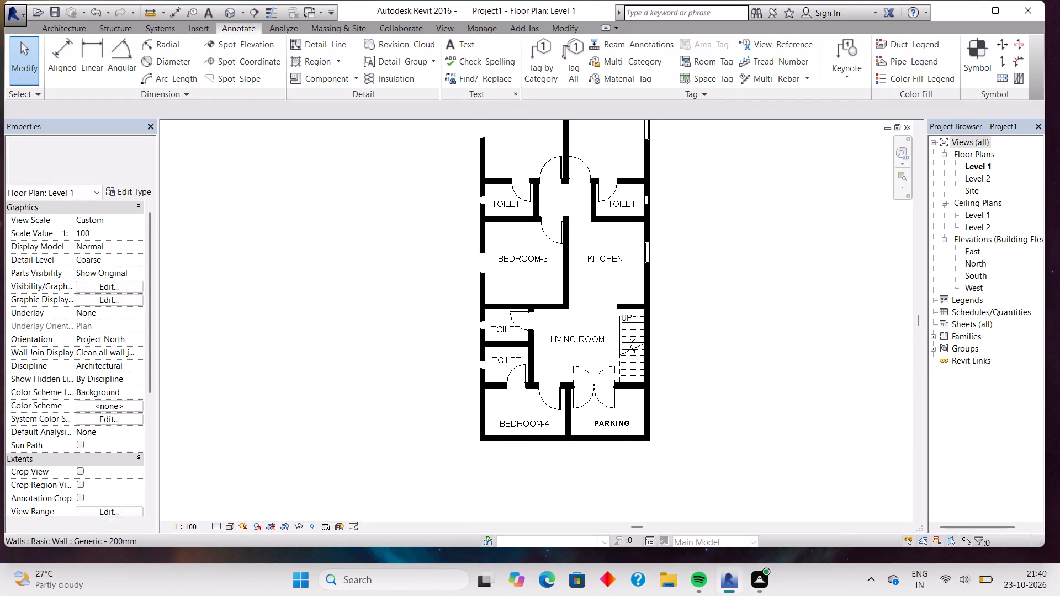
scroll(632, 430, up, 5)
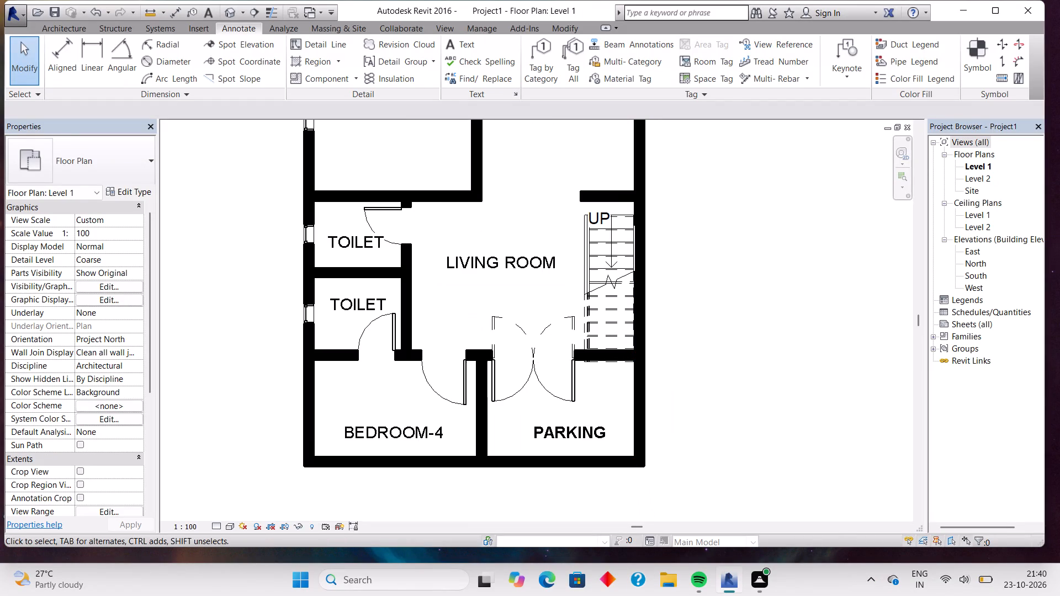
click(419, 467)
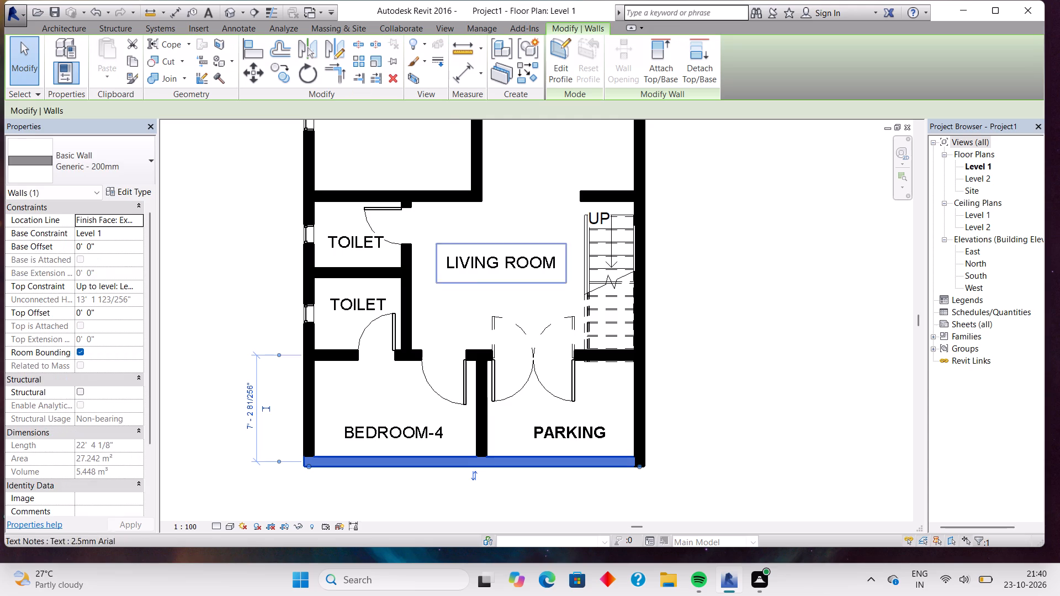
click(342, 65)
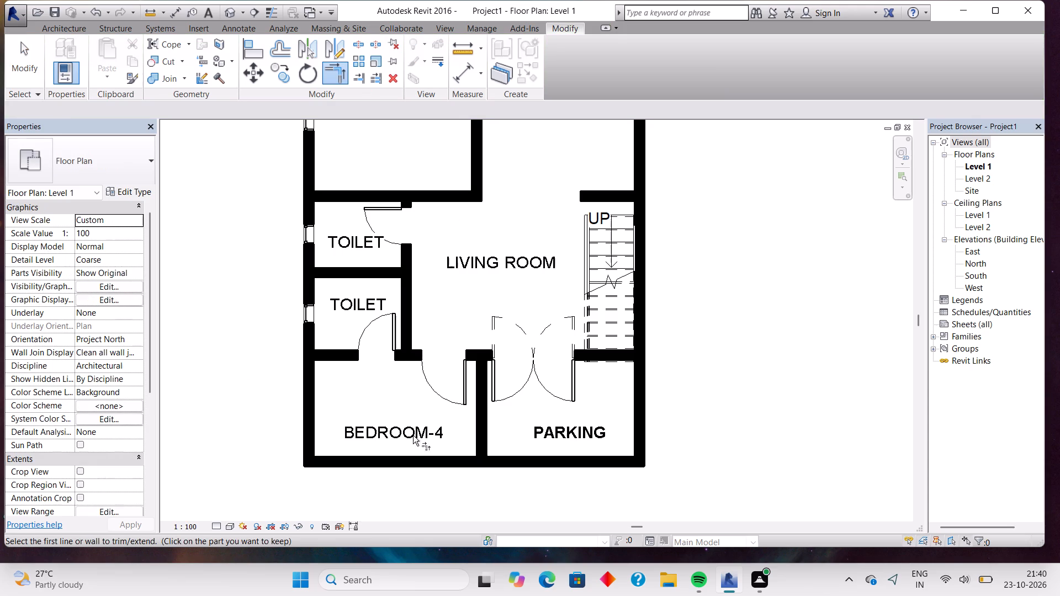
click(416, 457)
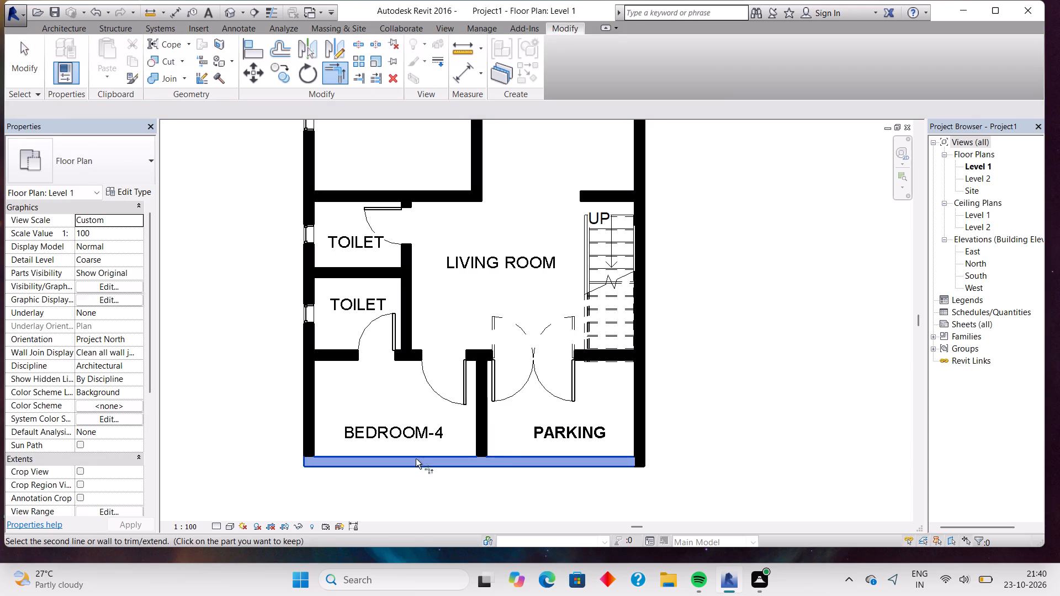
click(484, 432)
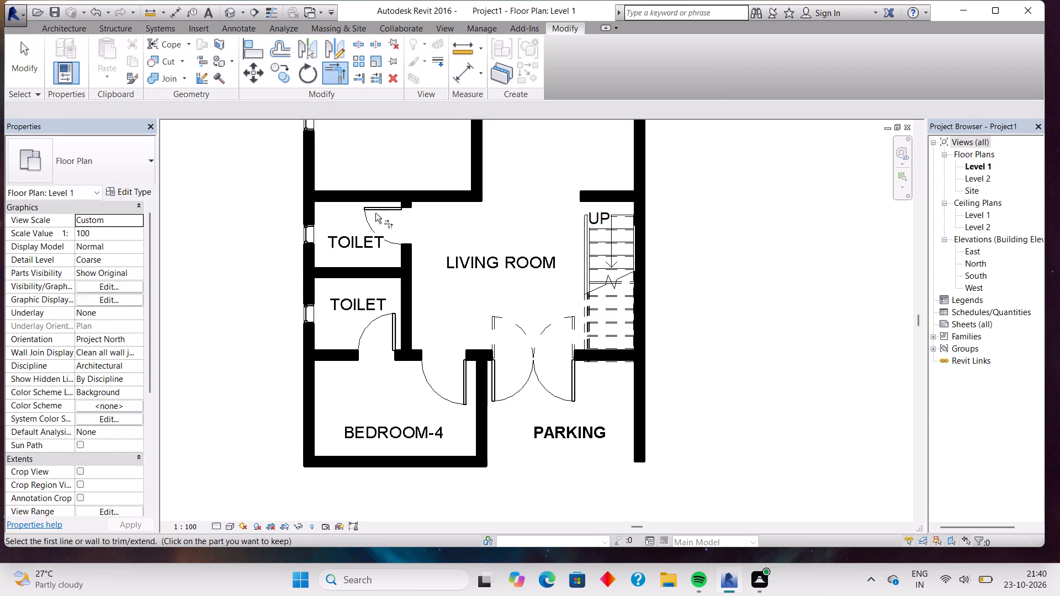
Place a model line by picking the outer face of BEDROOM-4's bottom exterior wall.
click(77, 31)
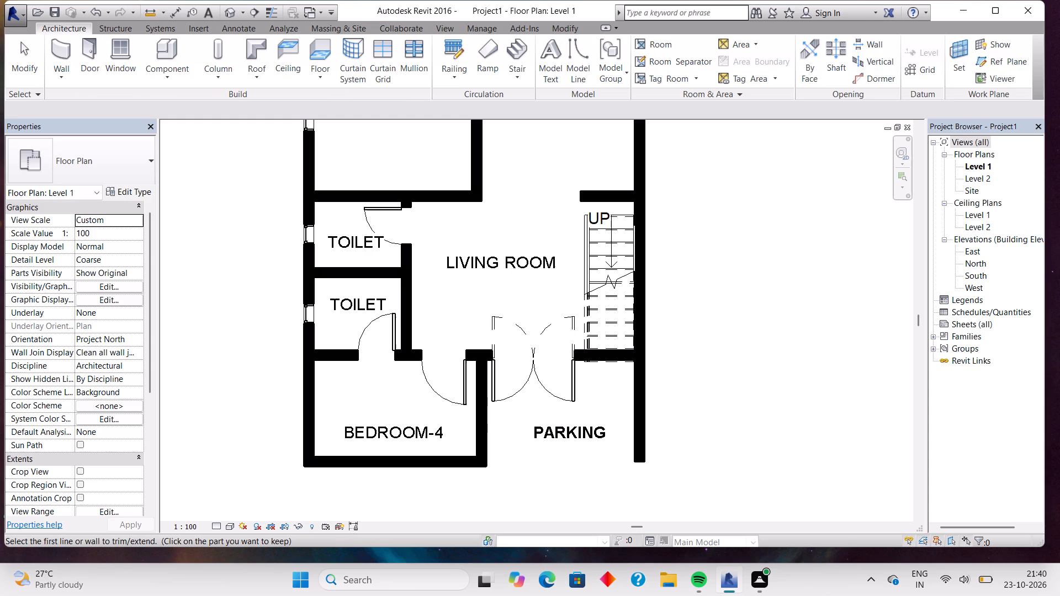
click(586, 54)
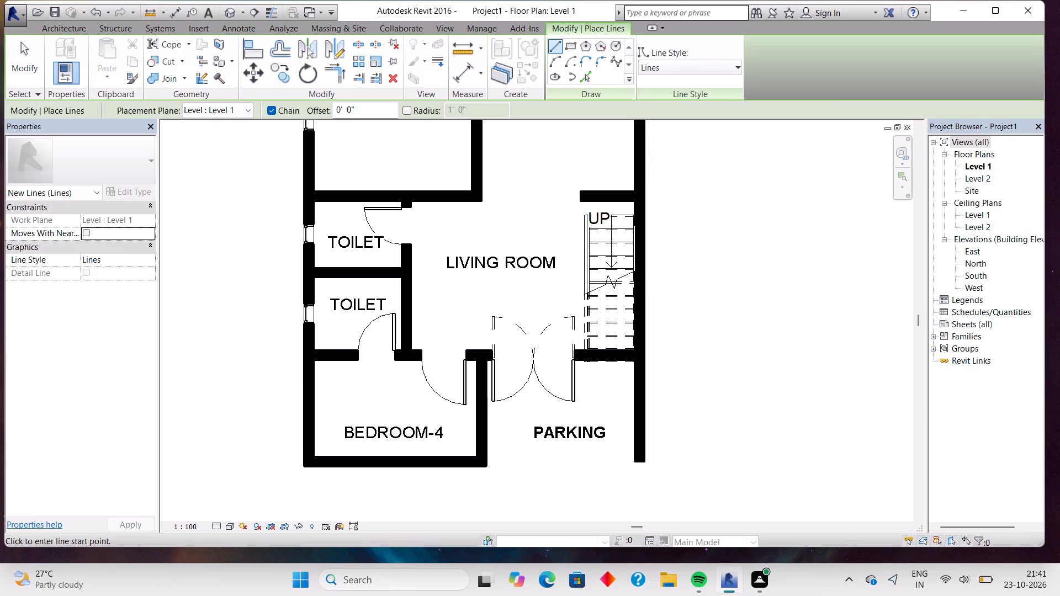
click(586, 73)
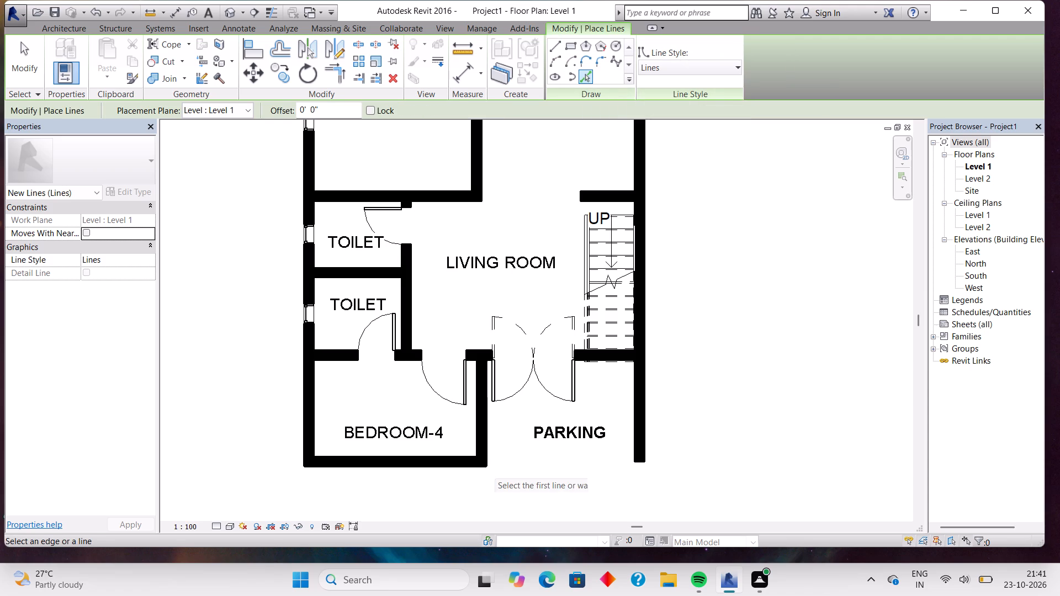
click(487, 464)
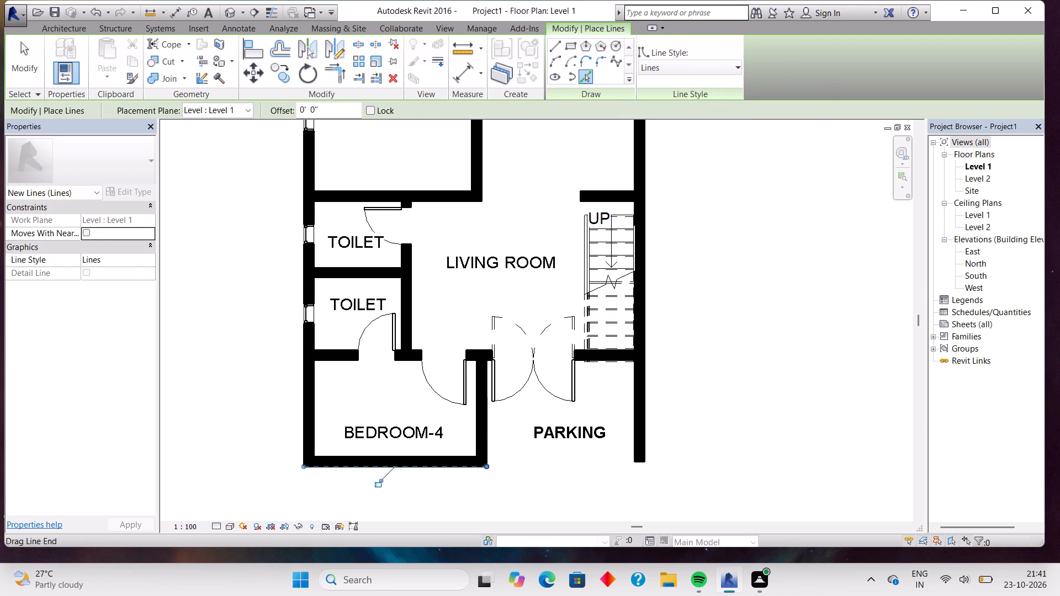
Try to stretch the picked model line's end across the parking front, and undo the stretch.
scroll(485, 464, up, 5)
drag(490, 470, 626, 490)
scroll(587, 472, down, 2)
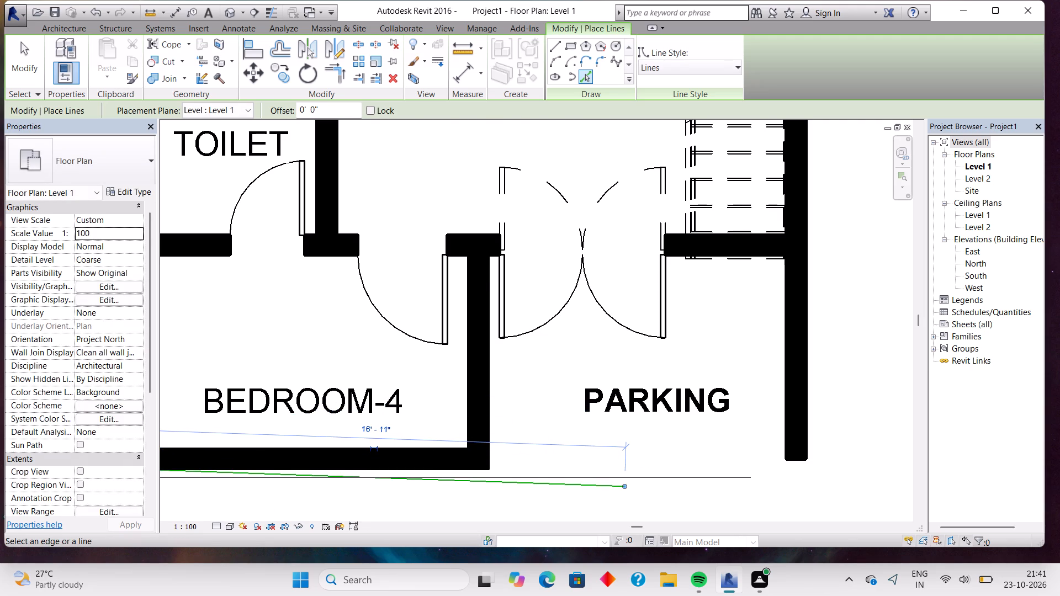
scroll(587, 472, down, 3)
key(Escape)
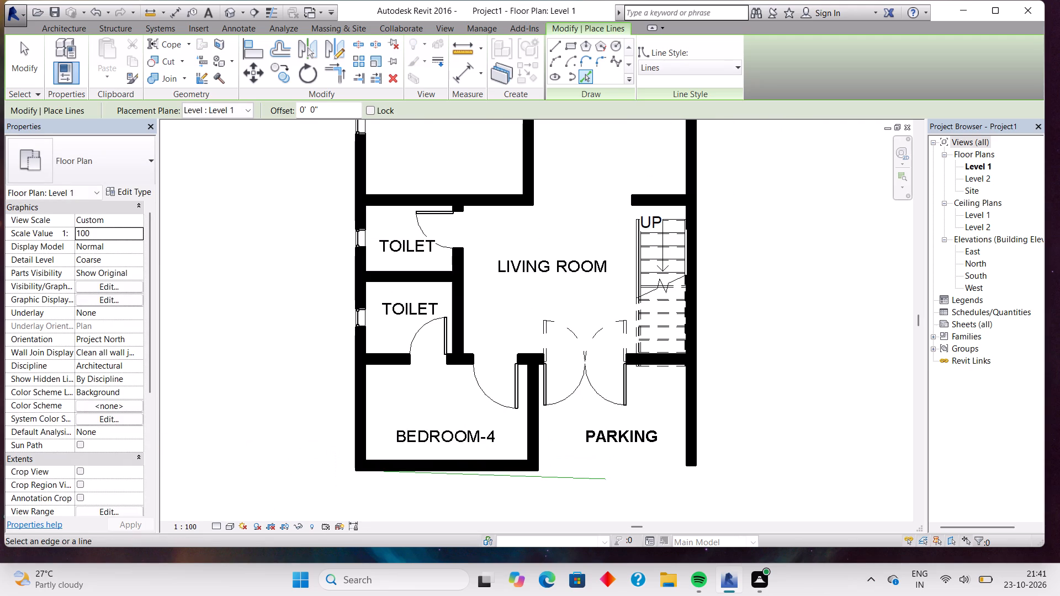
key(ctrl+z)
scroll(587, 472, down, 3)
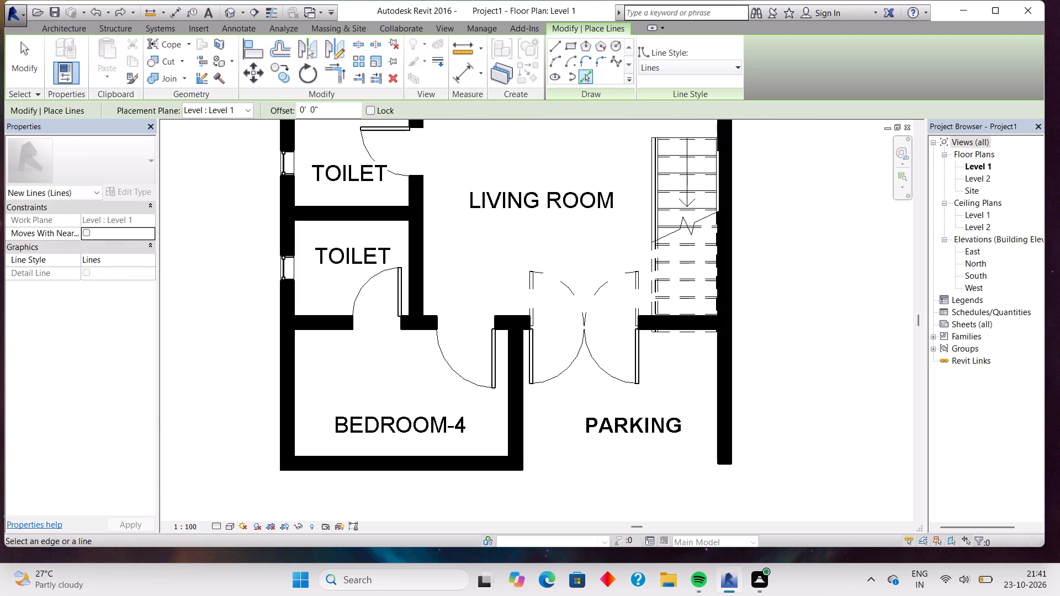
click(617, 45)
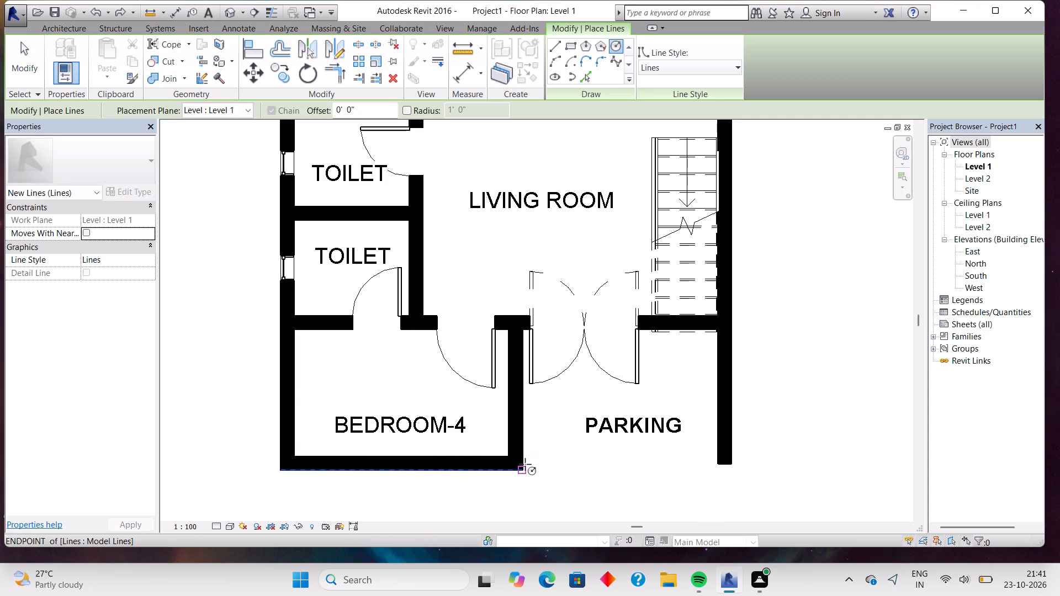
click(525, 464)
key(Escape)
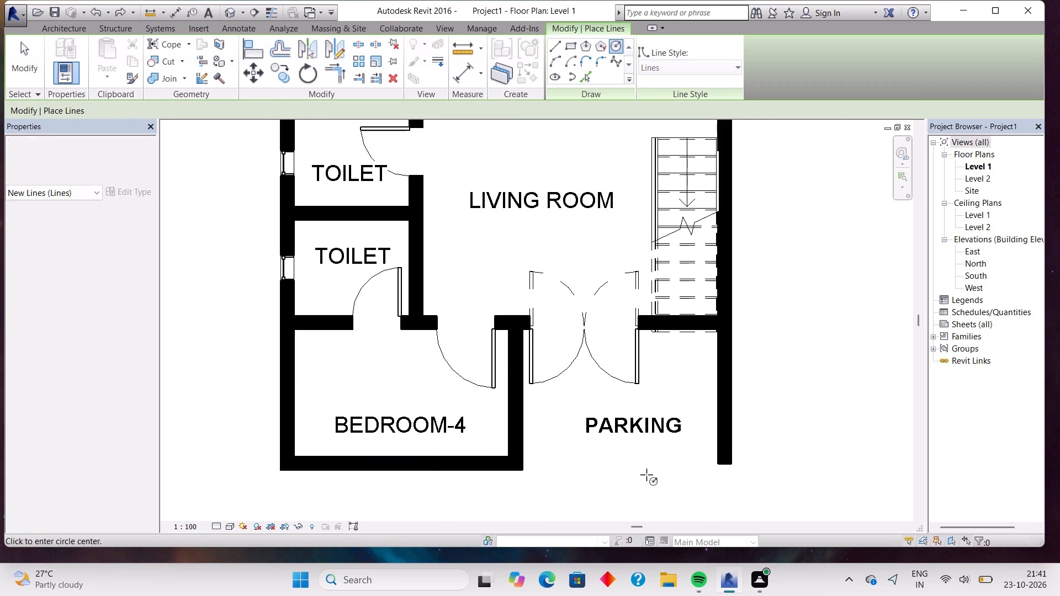
Set the line style for new model lines to Wide Lines.
click(667, 68)
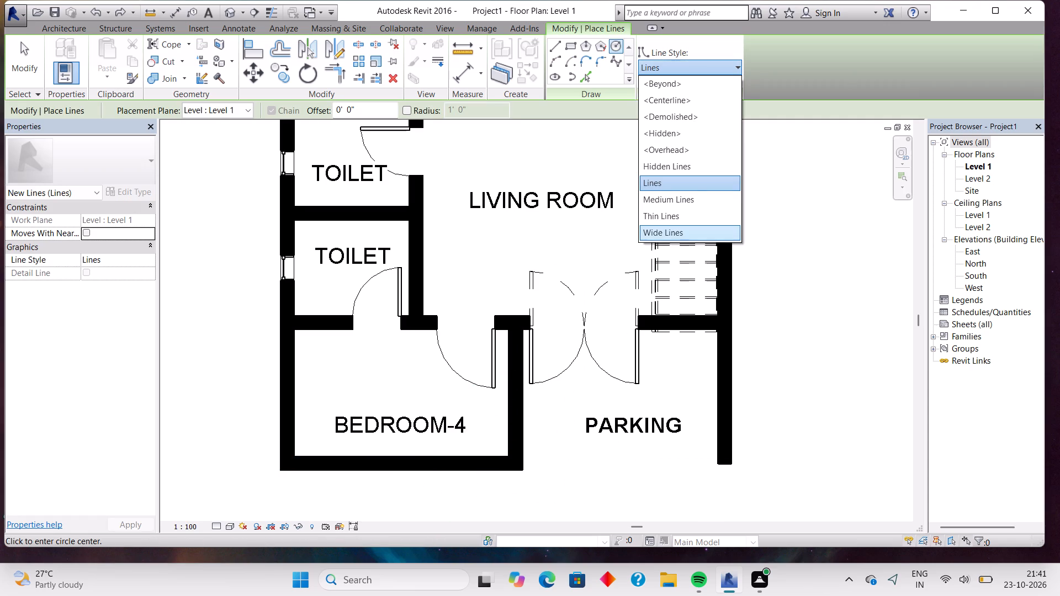
click(680, 233)
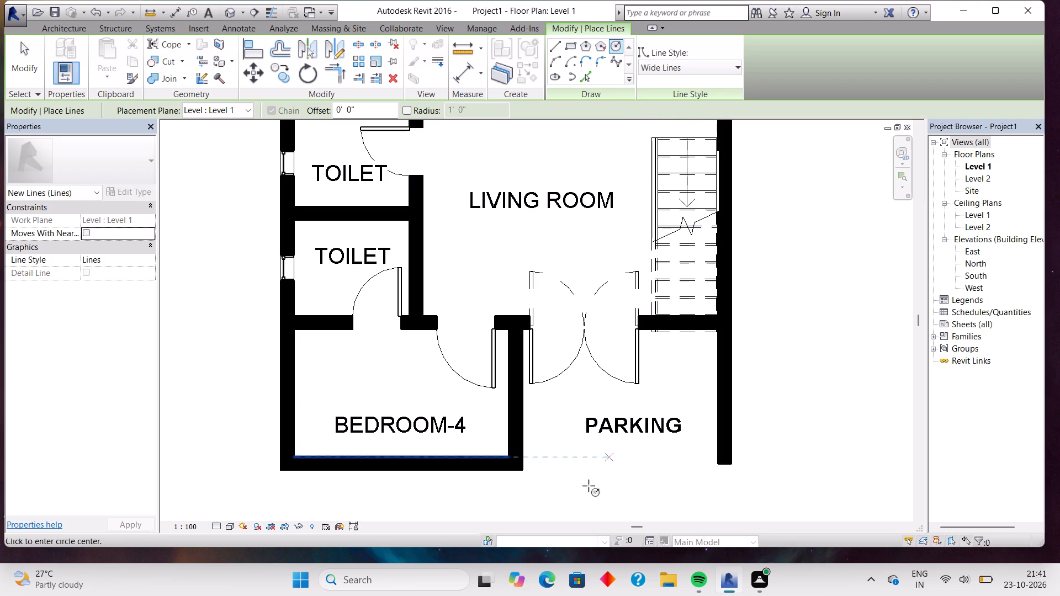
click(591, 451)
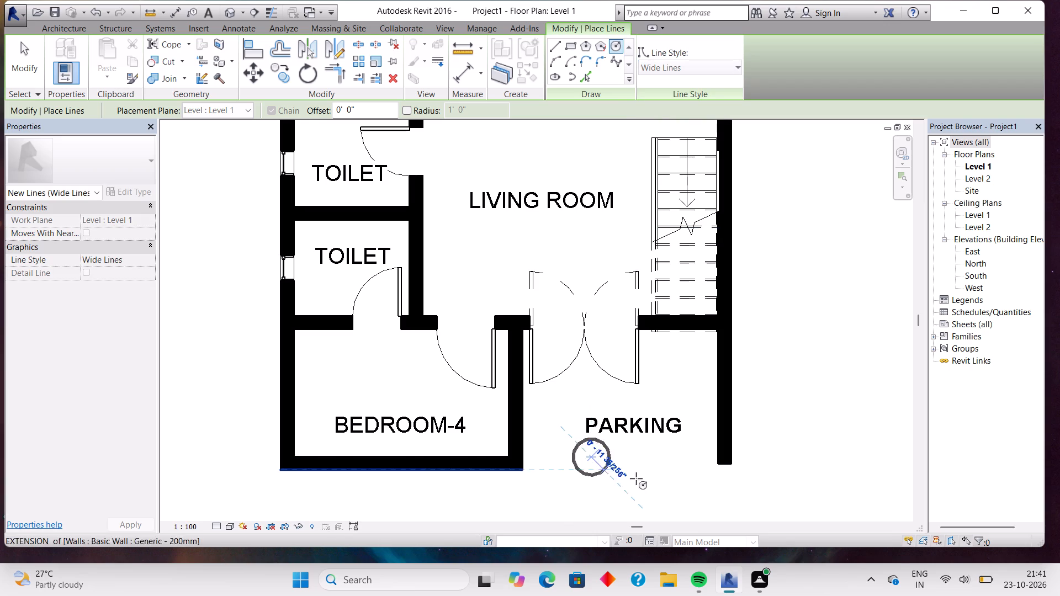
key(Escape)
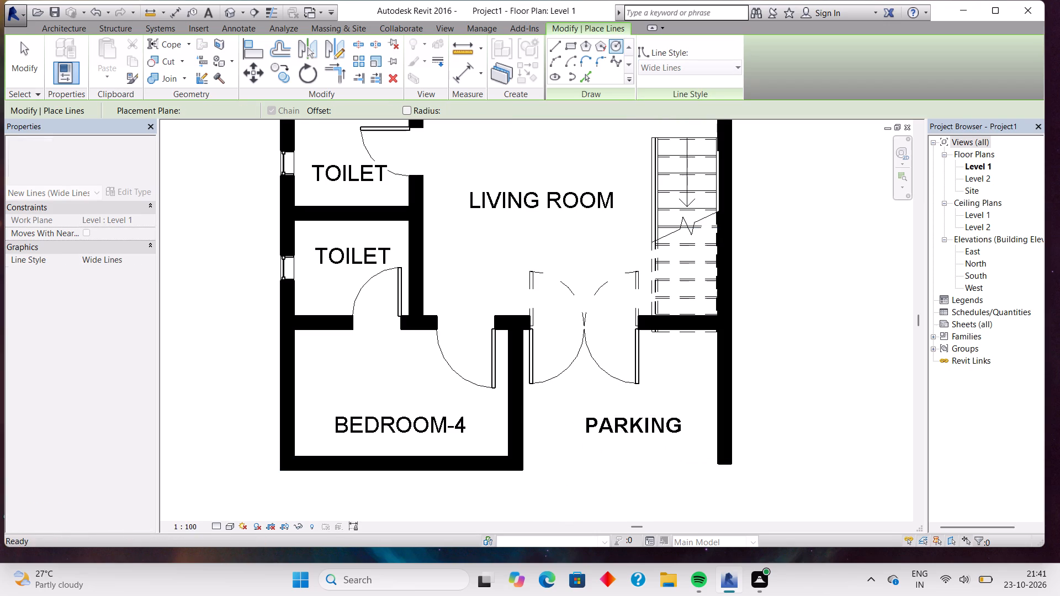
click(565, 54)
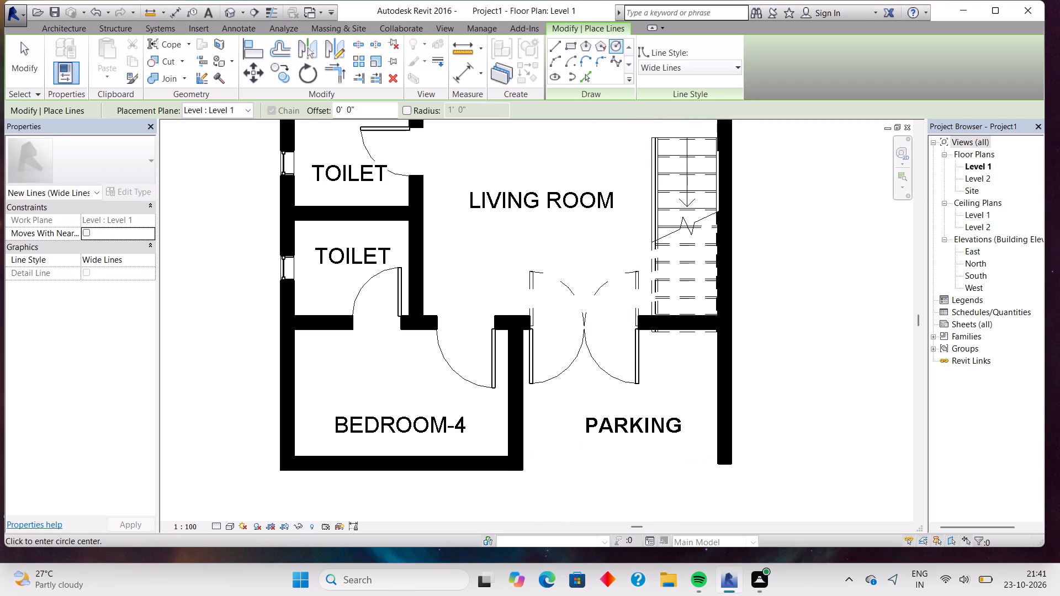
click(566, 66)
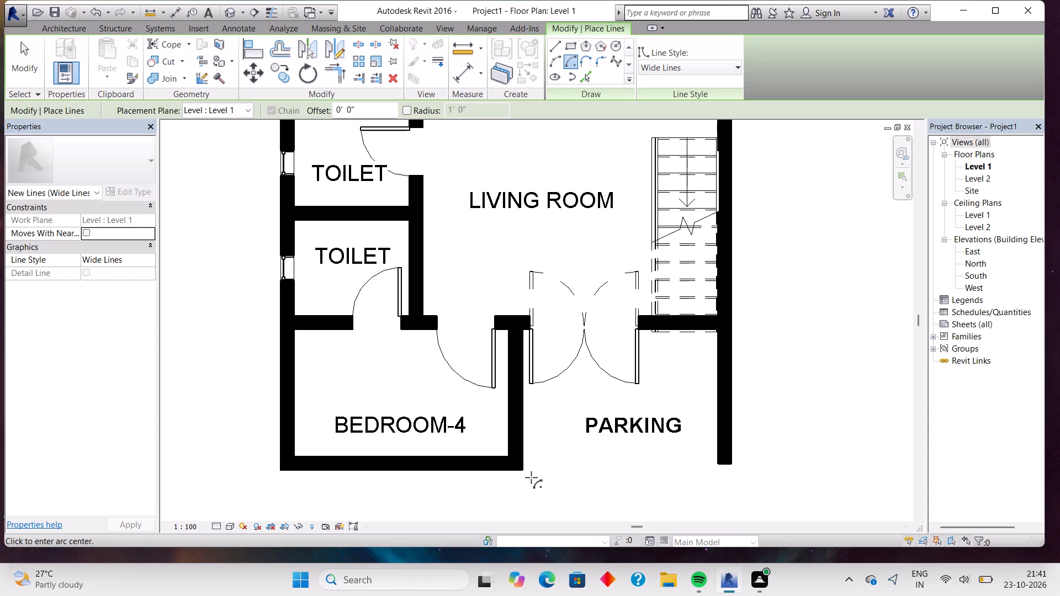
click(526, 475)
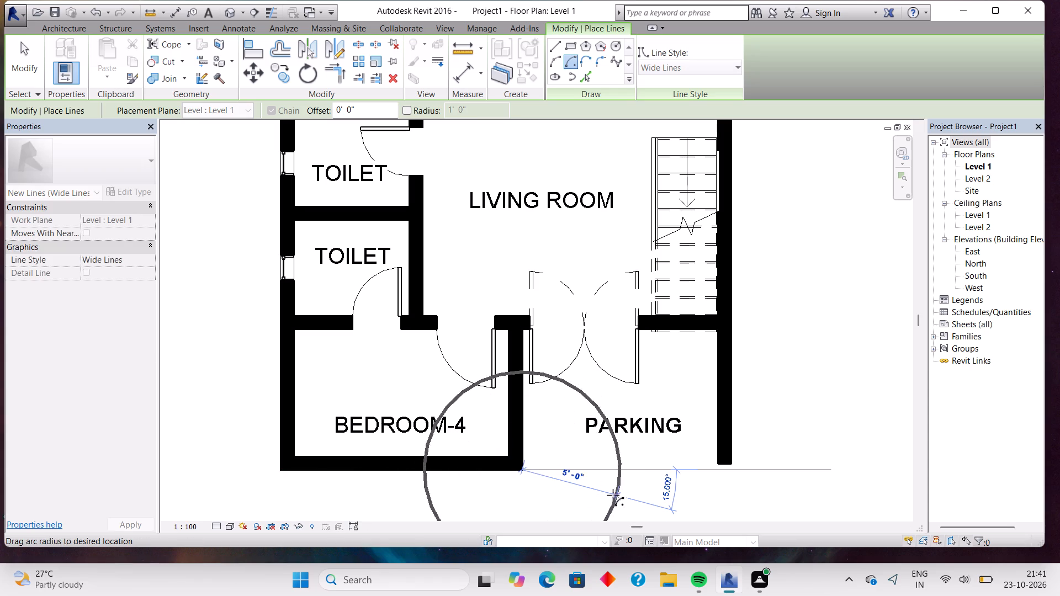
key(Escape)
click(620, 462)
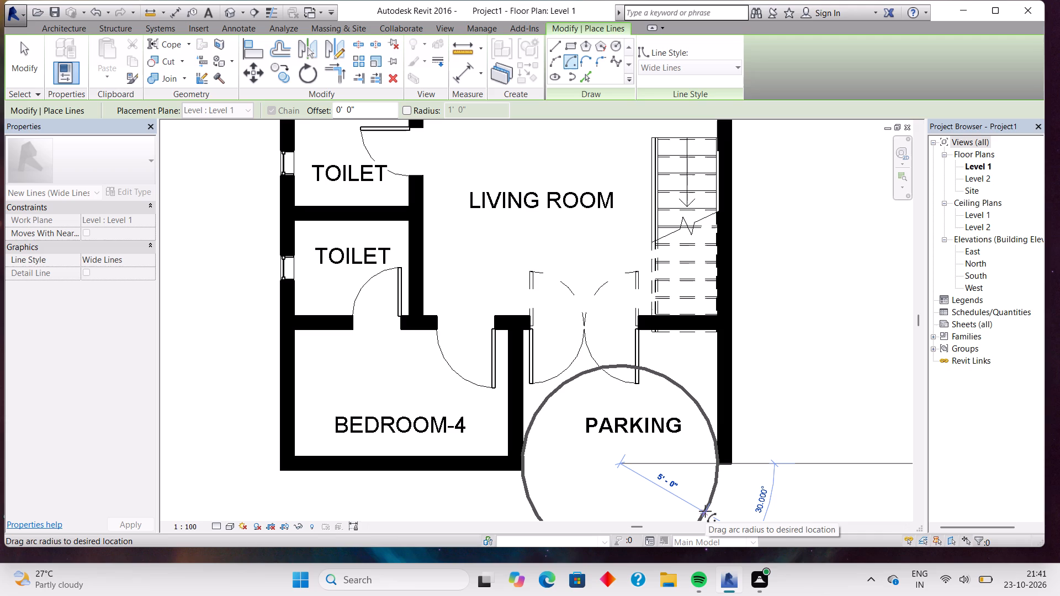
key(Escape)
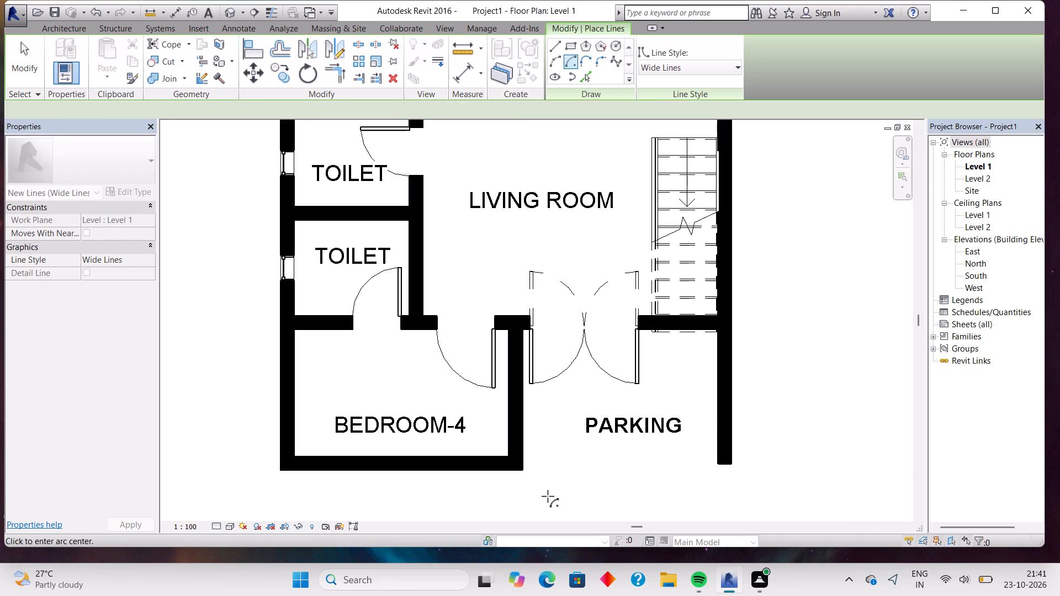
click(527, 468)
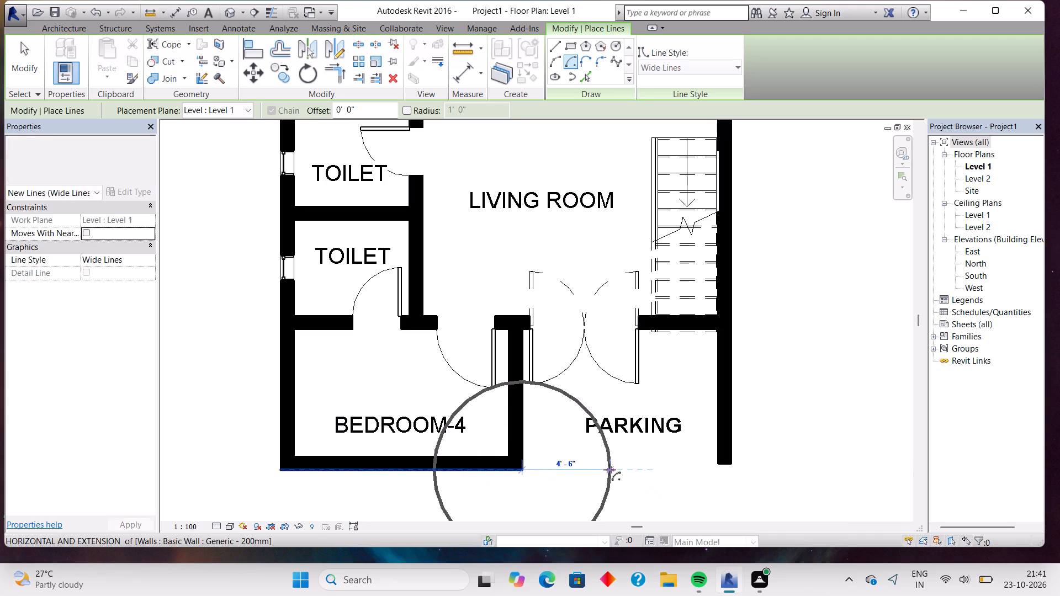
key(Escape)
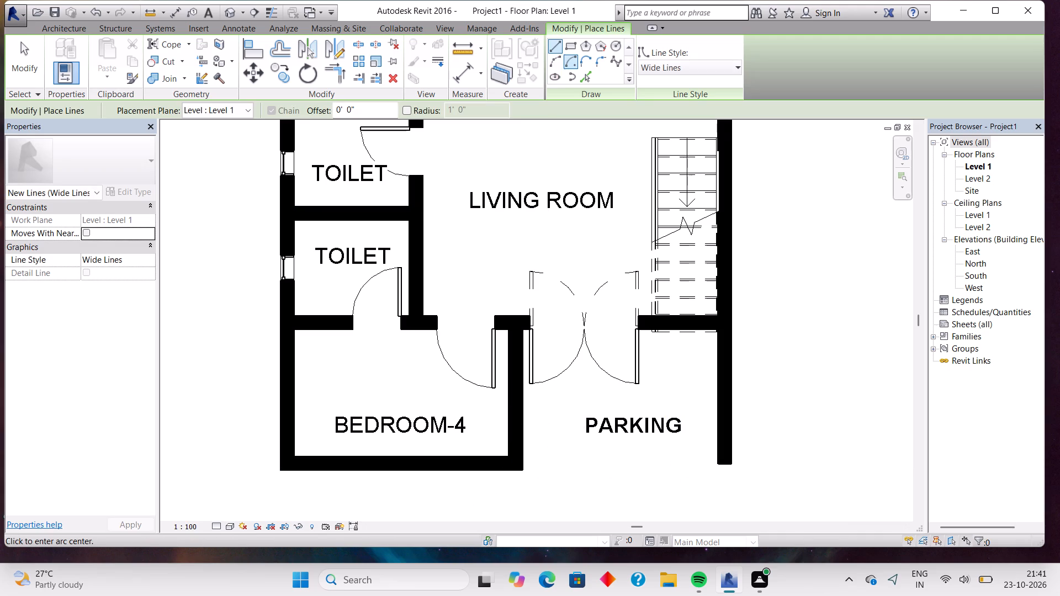
Draw a straight model line about 10' long across the parking front, from BEDROOM-4's outer corner to the inner end of the opposite exterior wall.
click(548, 41)
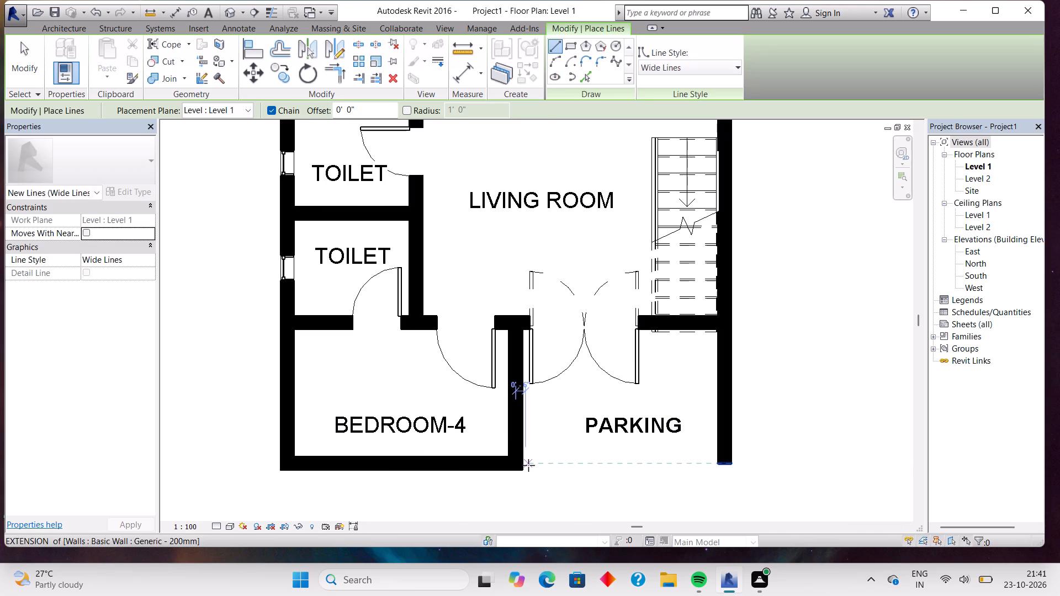
click(526, 469)
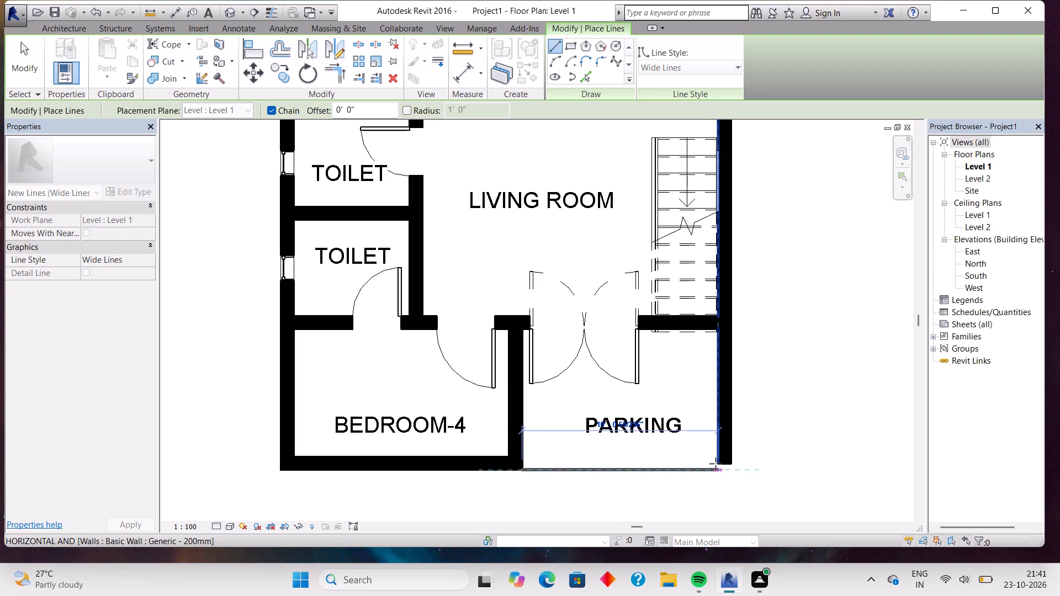
key(Escape)
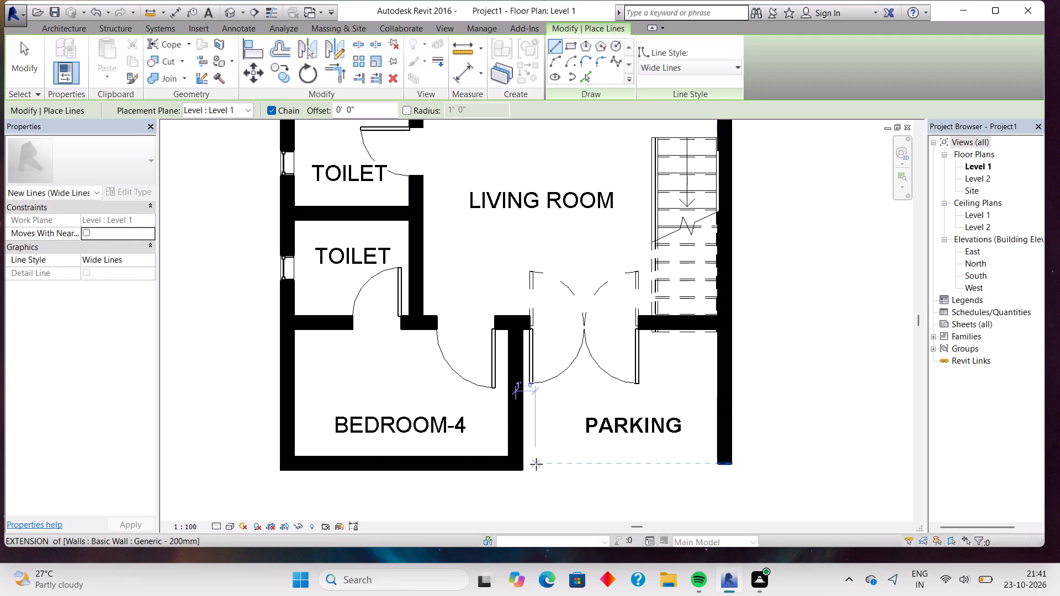
click(526, 466)
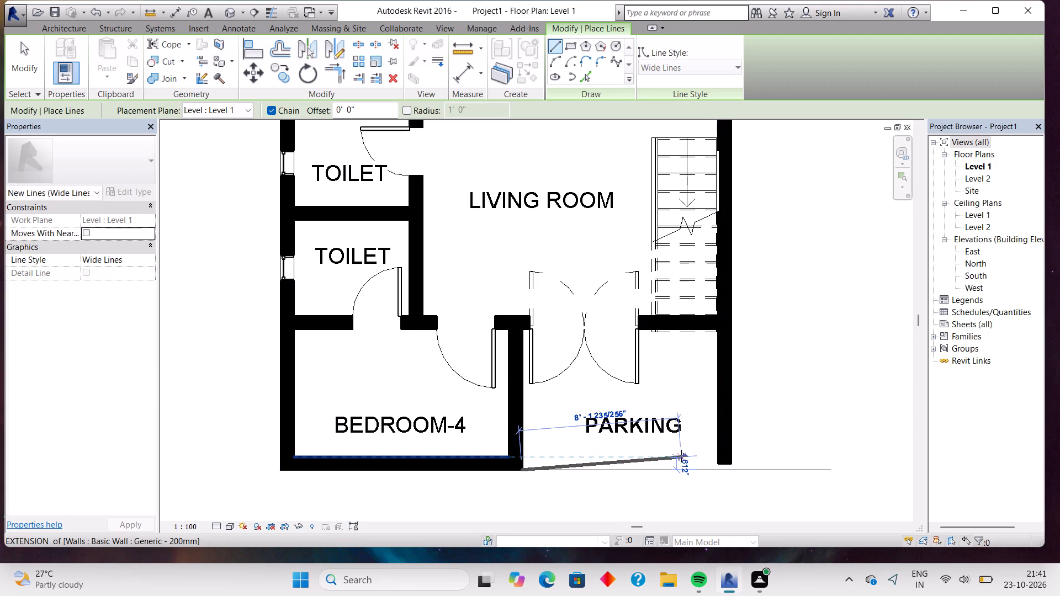
click(720, 460)
key(Escape)
scroll(545, 497, down, 4)
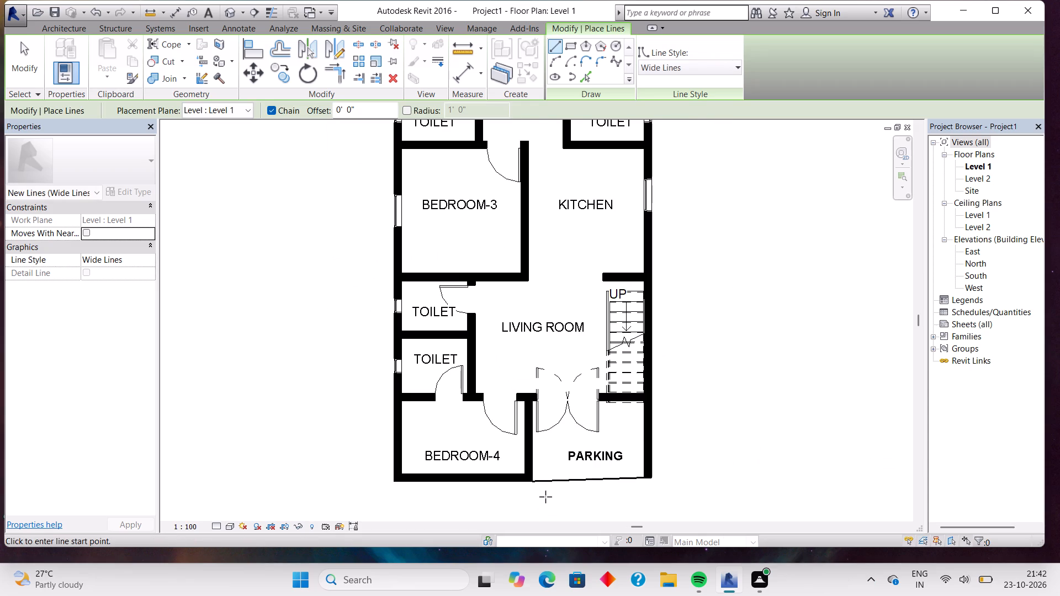
middle_drag(614, 407, 607, 439)
middle_click(607, 440)
key(Escape)
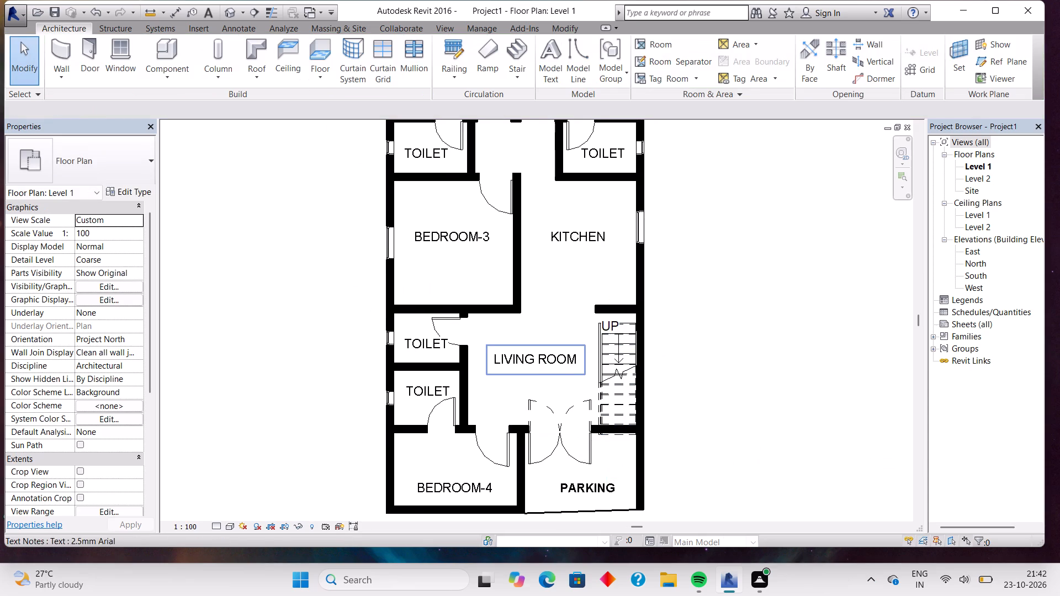
middle_drag(559, 355, 556, 382)
scroll(556, 383, down, 3)
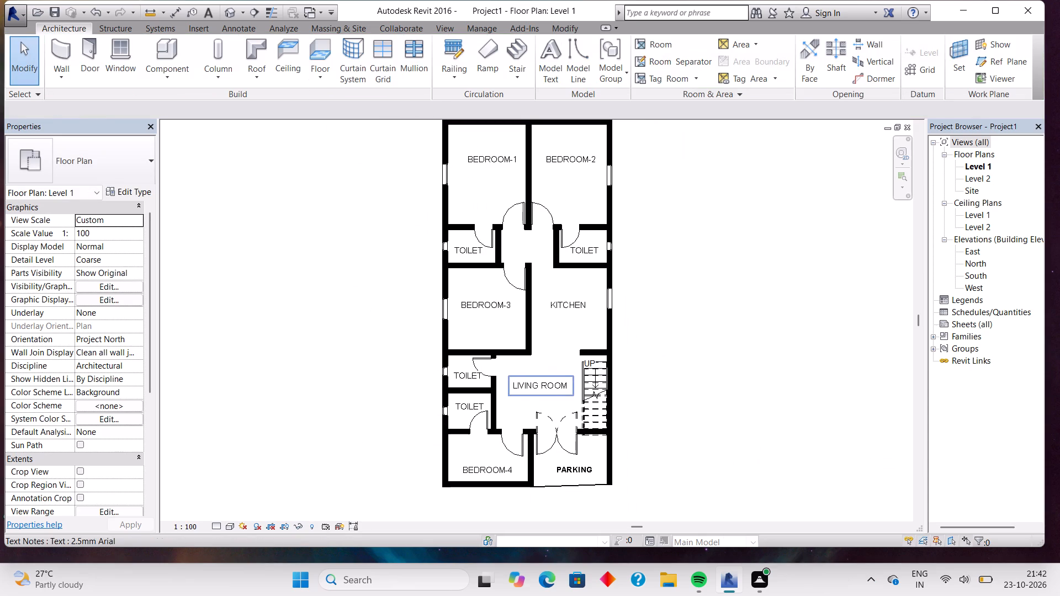
middle_drag(560, 324, 565, 353)
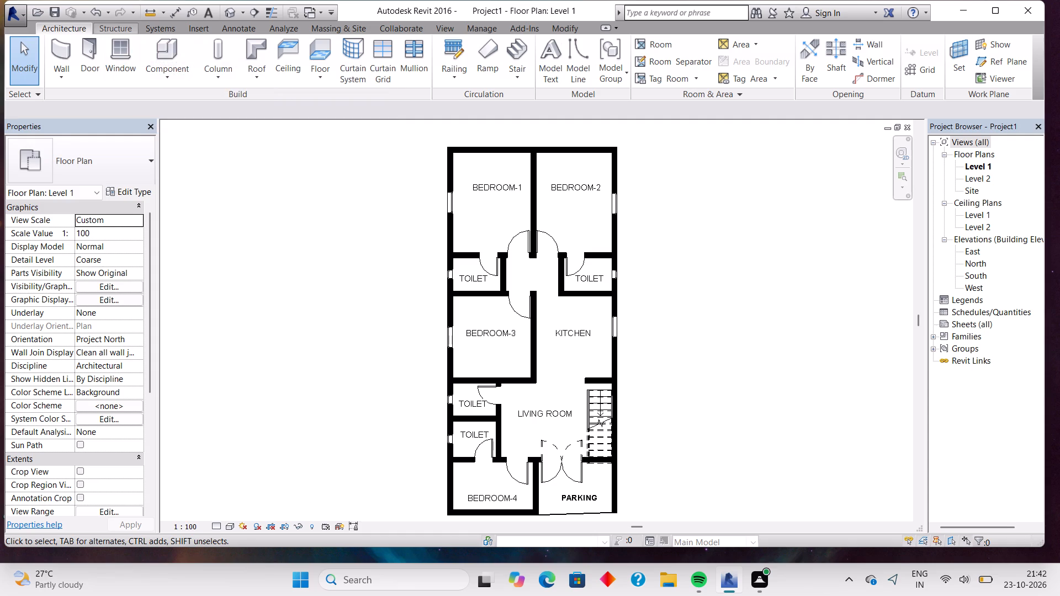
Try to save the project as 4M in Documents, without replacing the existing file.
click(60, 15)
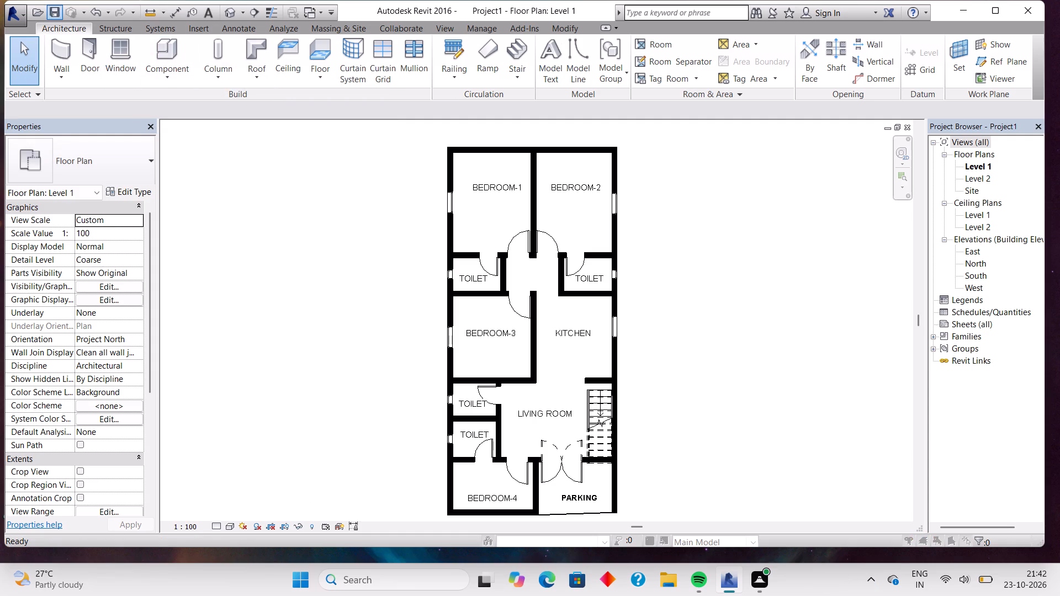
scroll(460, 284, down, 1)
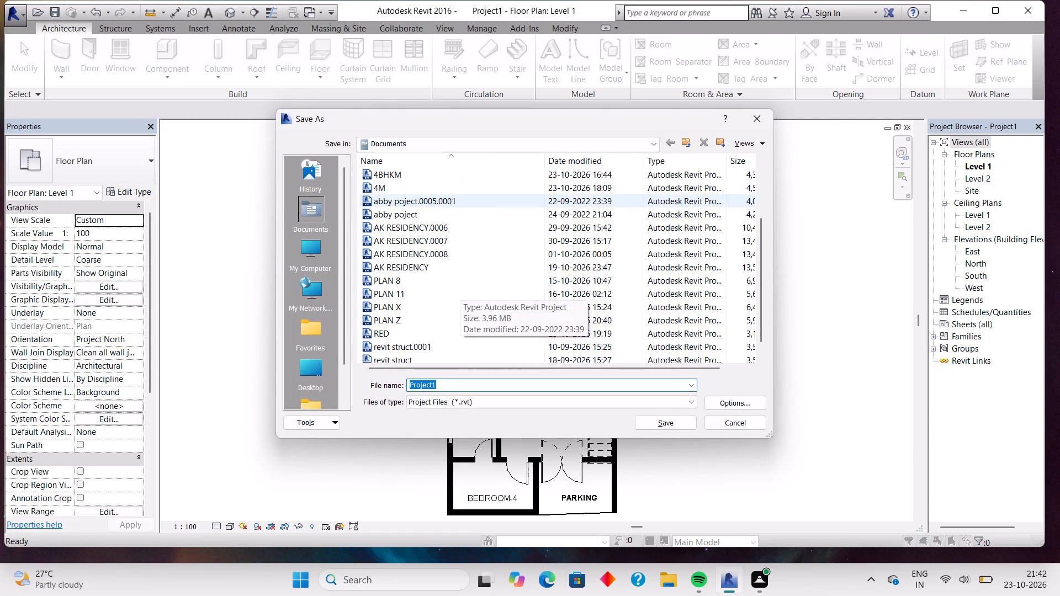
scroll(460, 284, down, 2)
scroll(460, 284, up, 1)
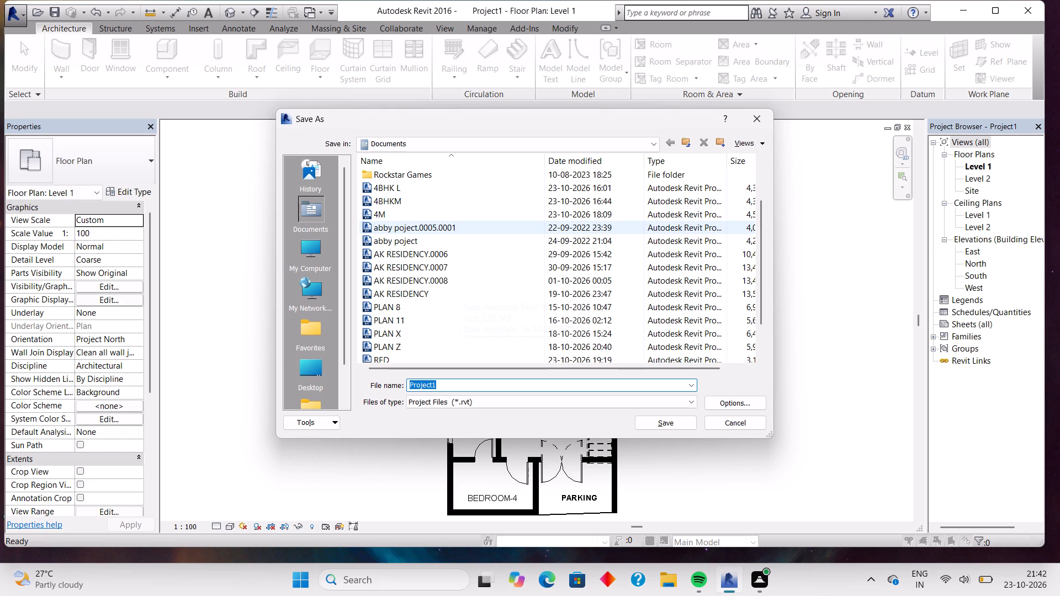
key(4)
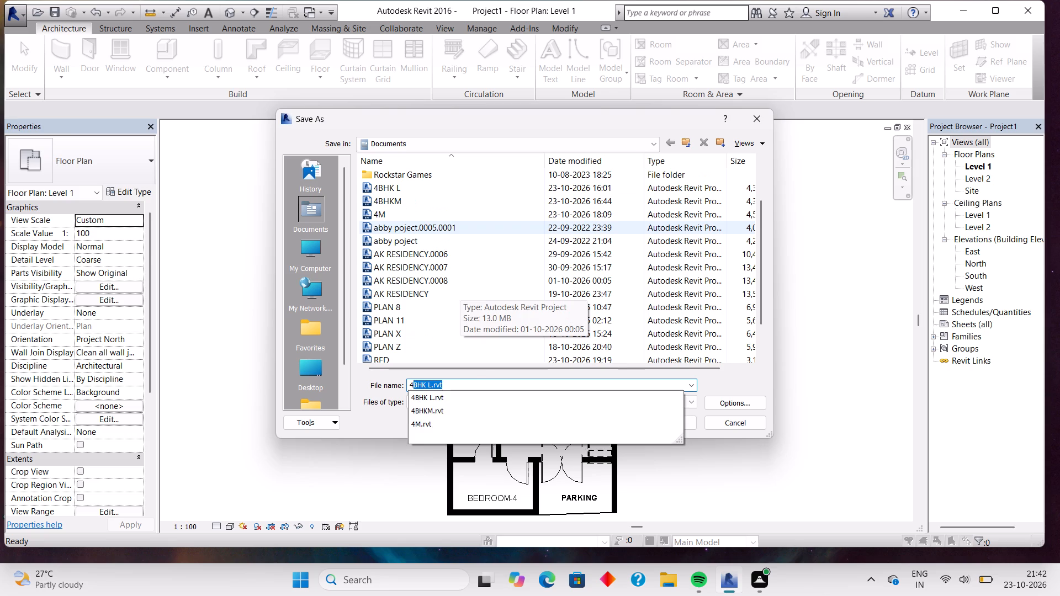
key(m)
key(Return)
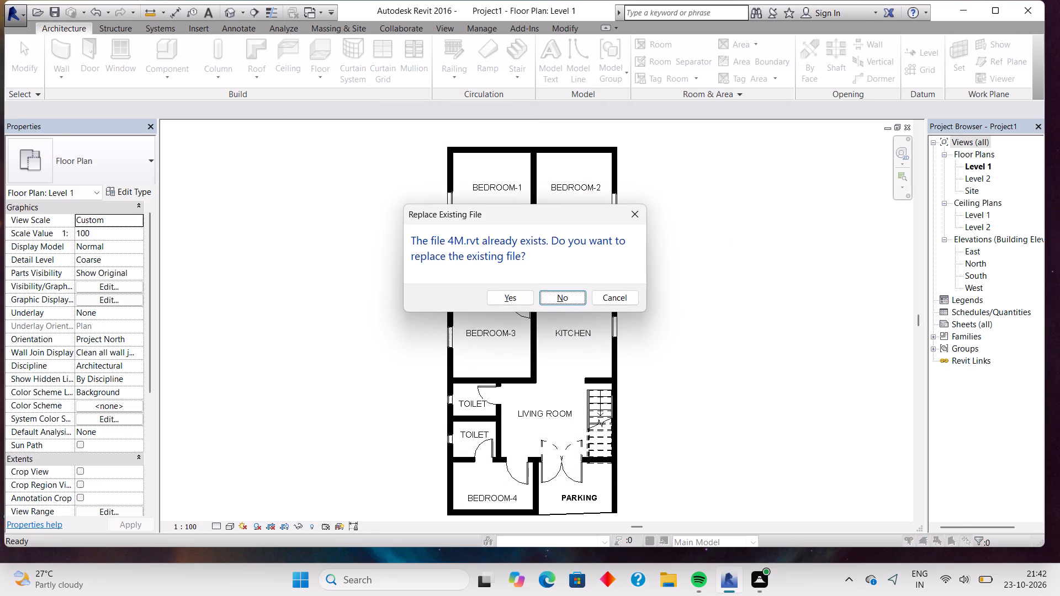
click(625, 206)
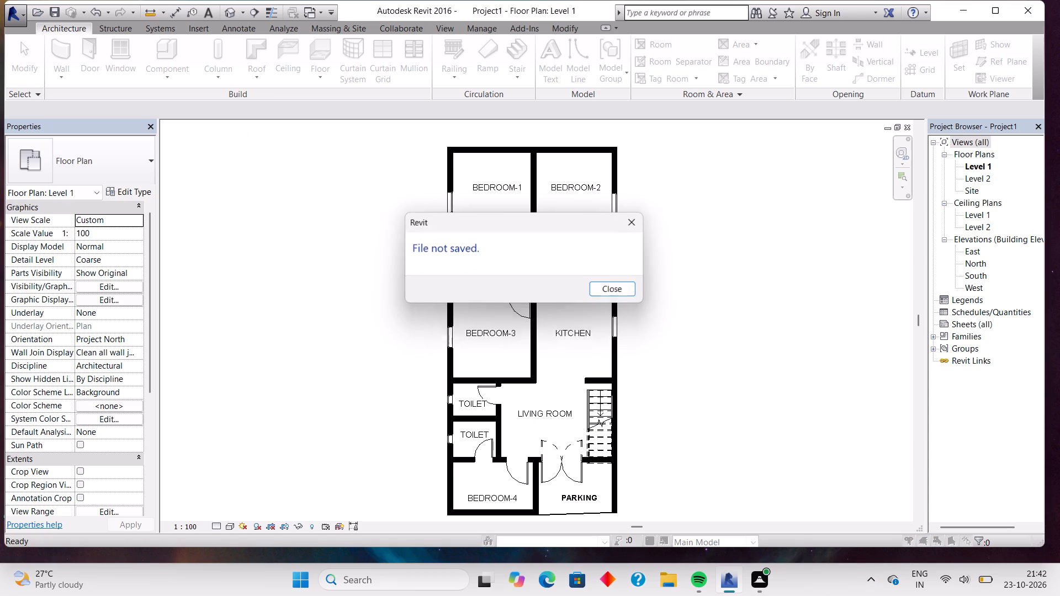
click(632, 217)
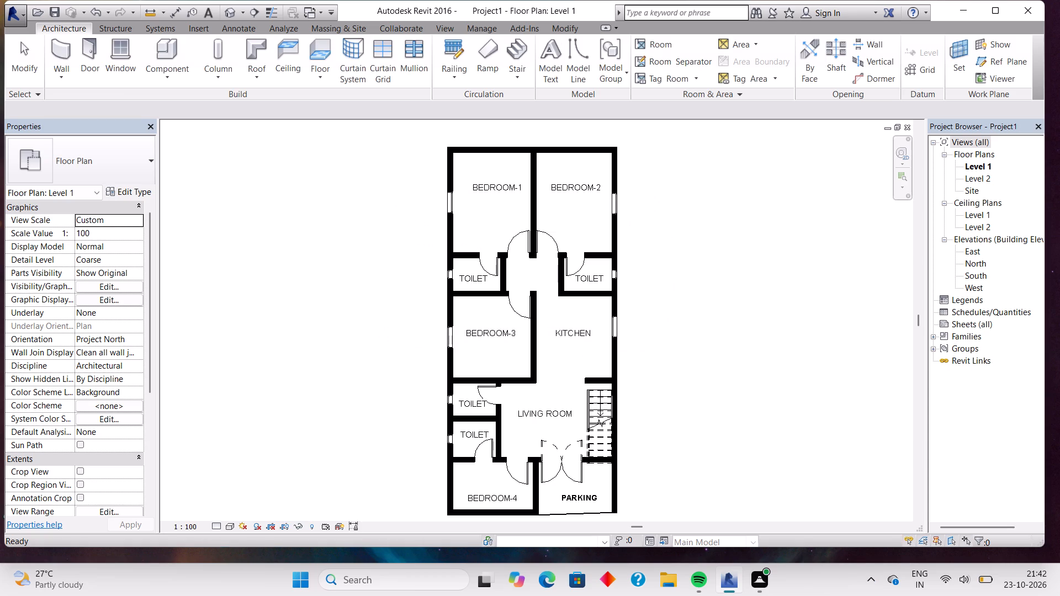
Save the project in the Documents folder under the name 1234.
click(50, 5)
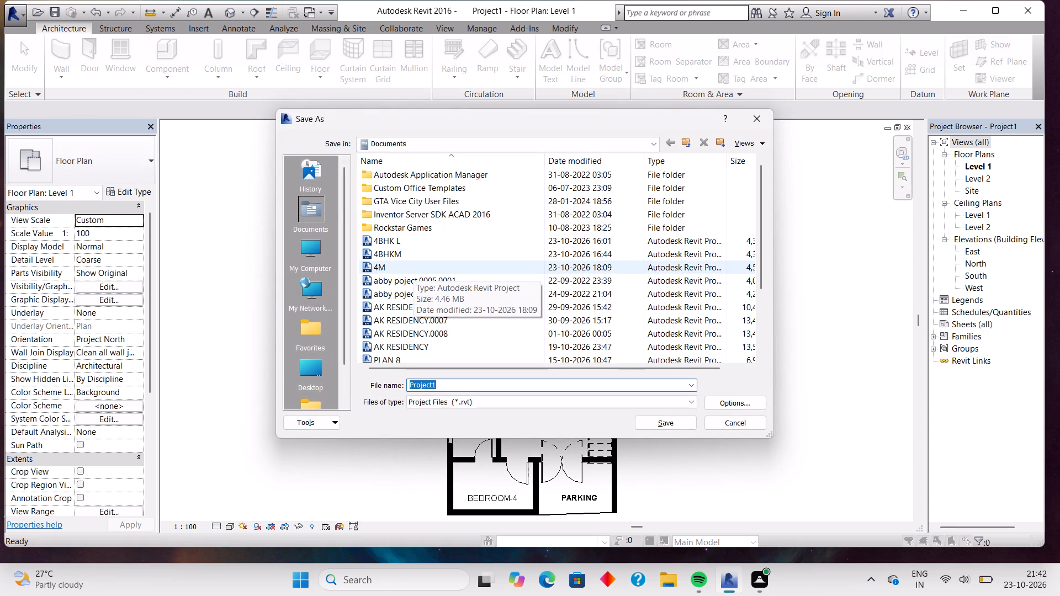
scroll(414, 265, down, 8)
scroll(414, 265, up, 3)
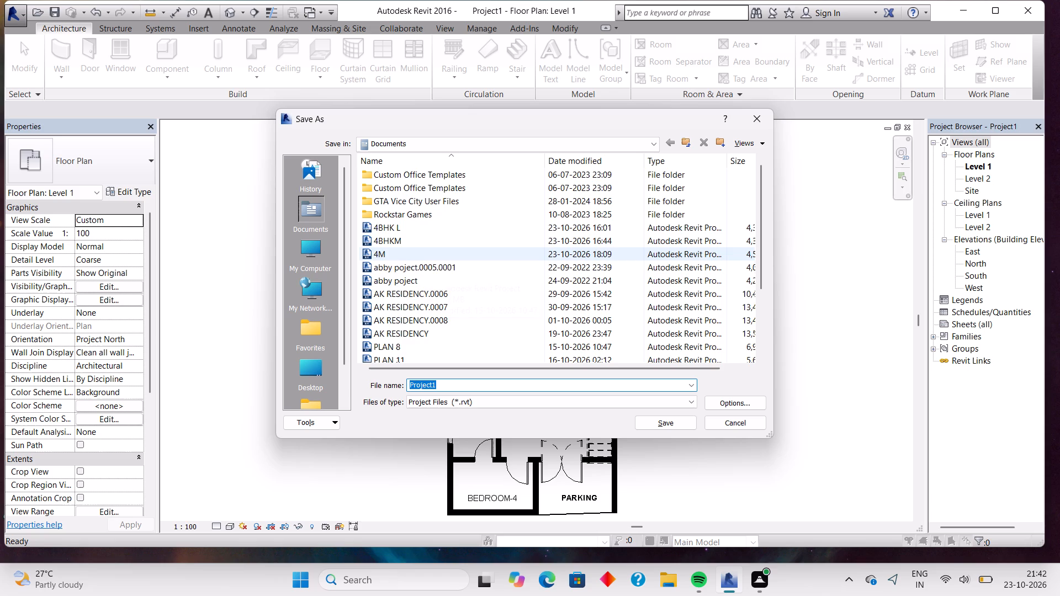
scroll(414, 265, up, 4)
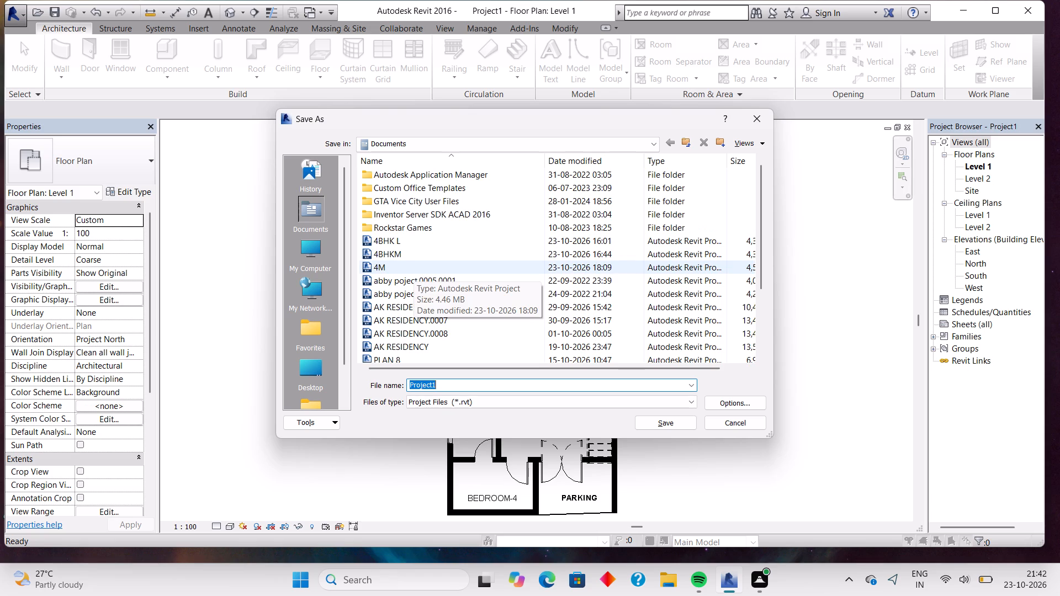
text(1234)
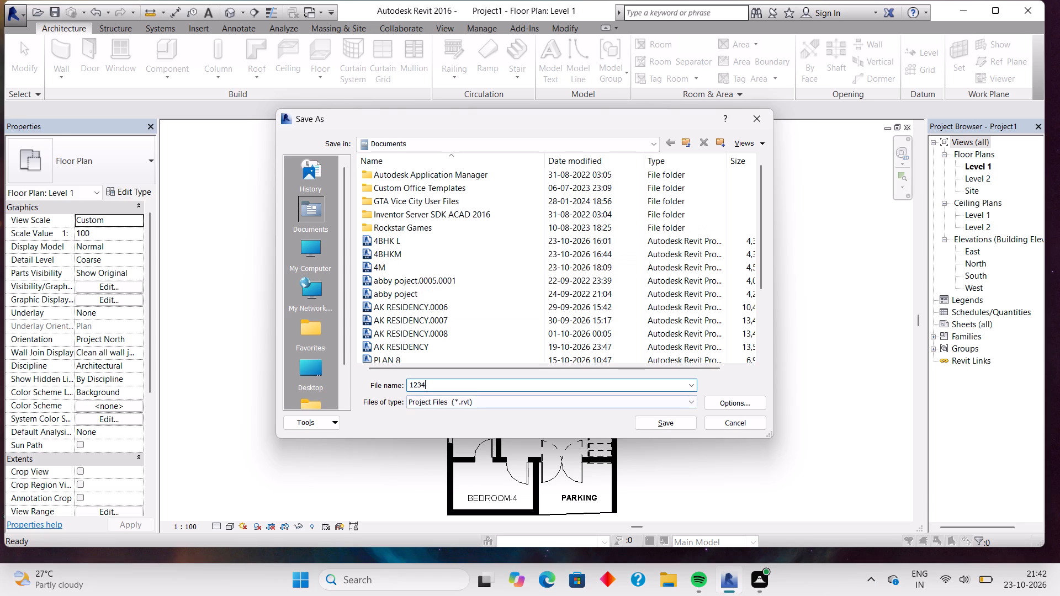
click(670, 419)
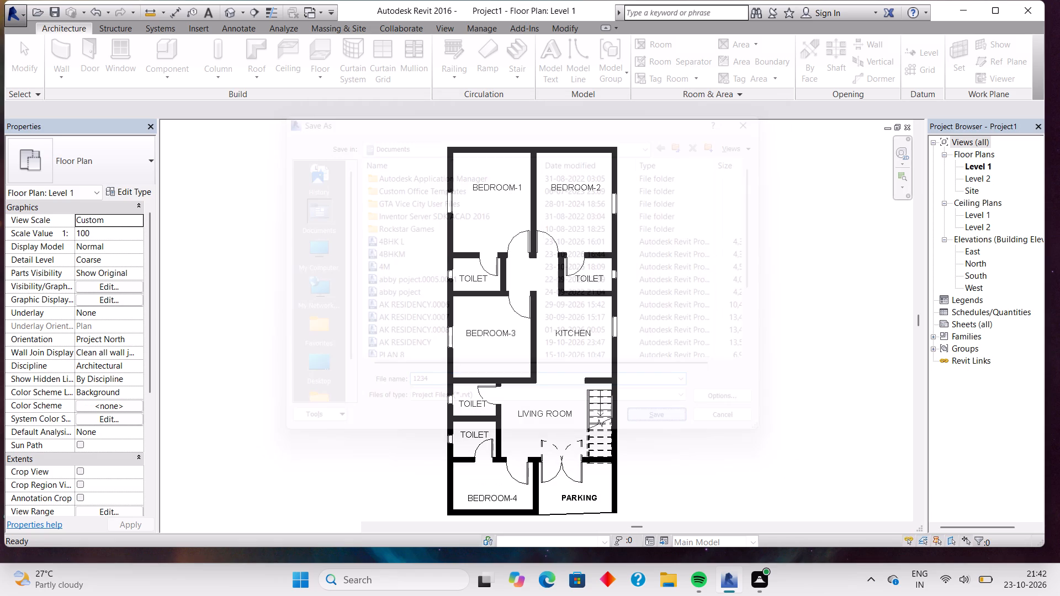